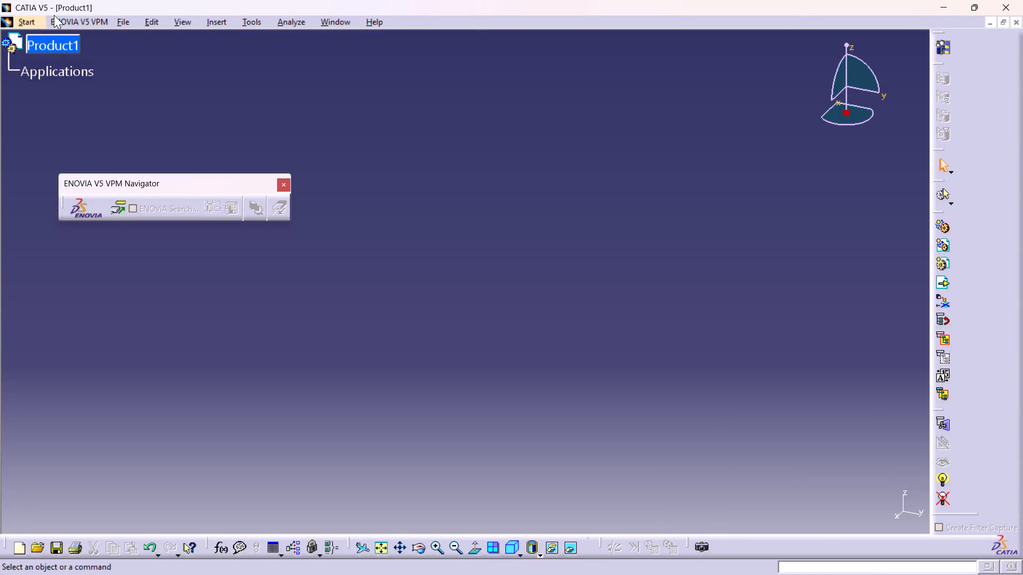
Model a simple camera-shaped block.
Open the Sketcher workbench and start a sketch on the yz plane of a new part.
left_click(26, 21)
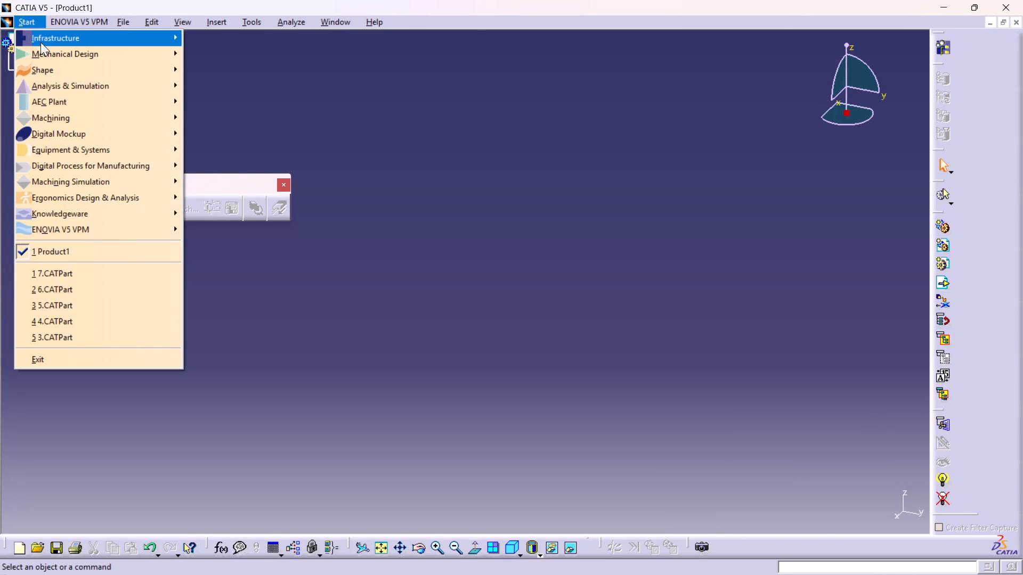
left_click(44, 51)
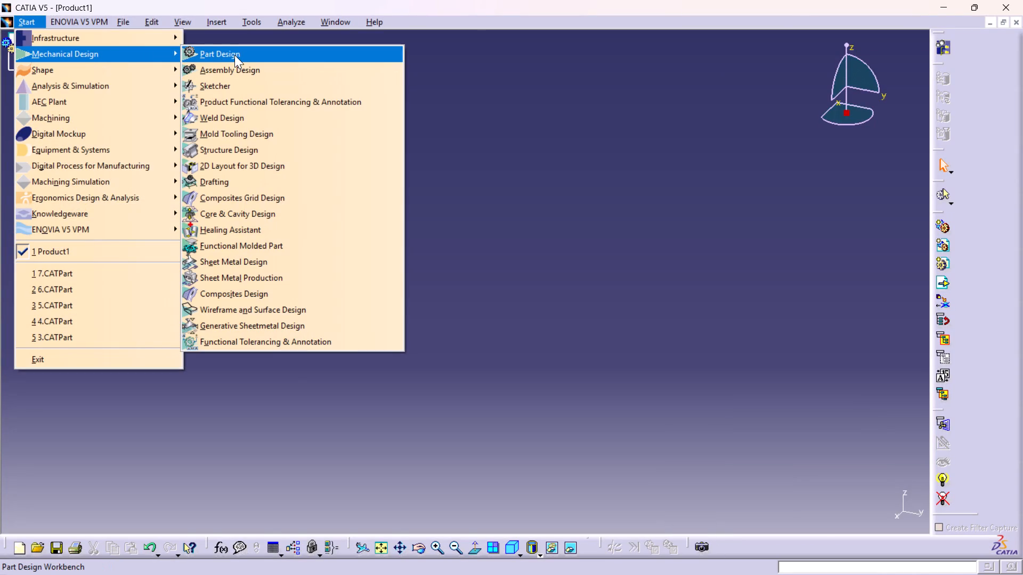
left_click(221, 89)
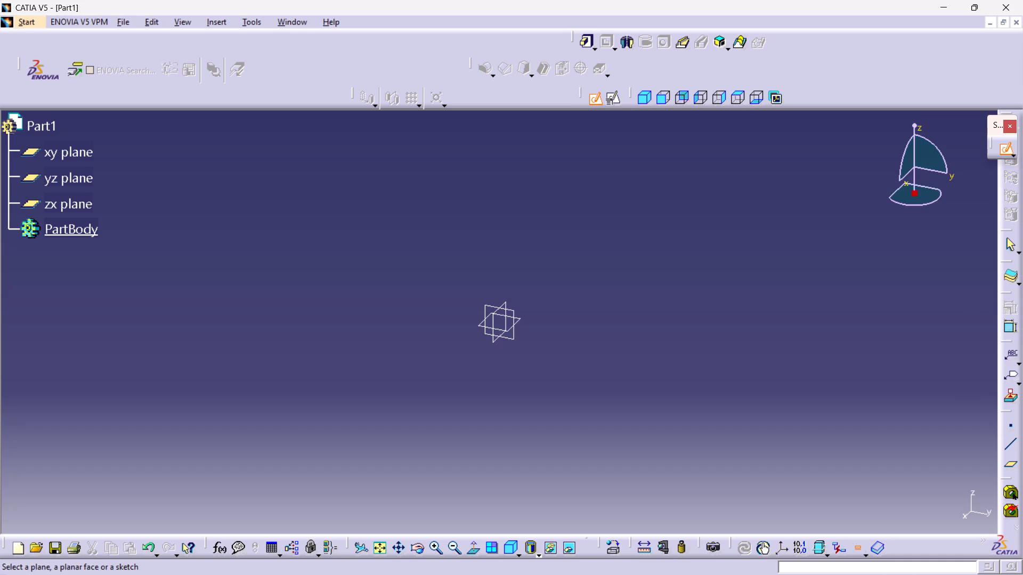
left_click(514, 340)
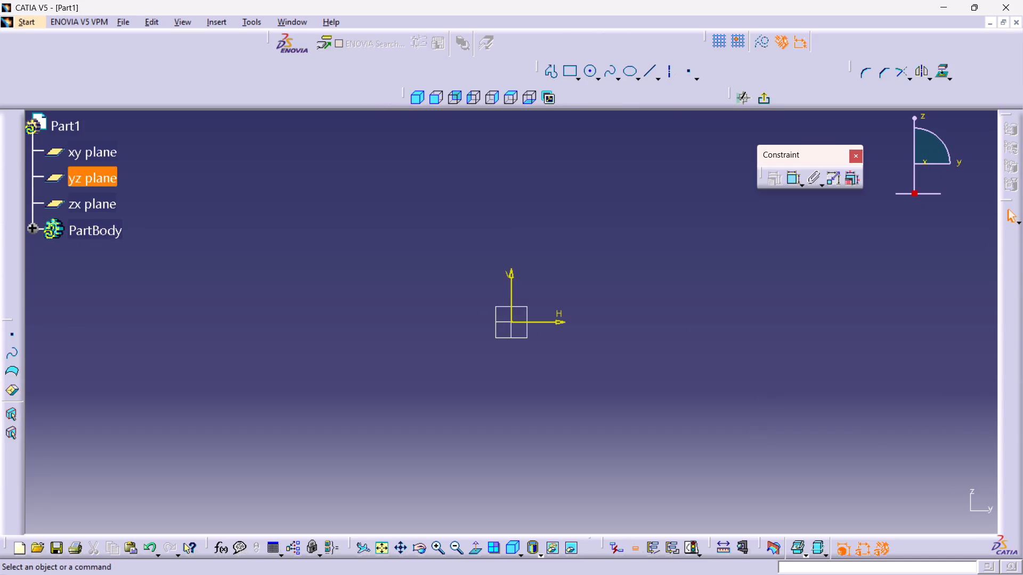
Draw a centered rectangle about 101 mm wide and 69 mm high with its center on the sketch origin.
left_click(580, 80)
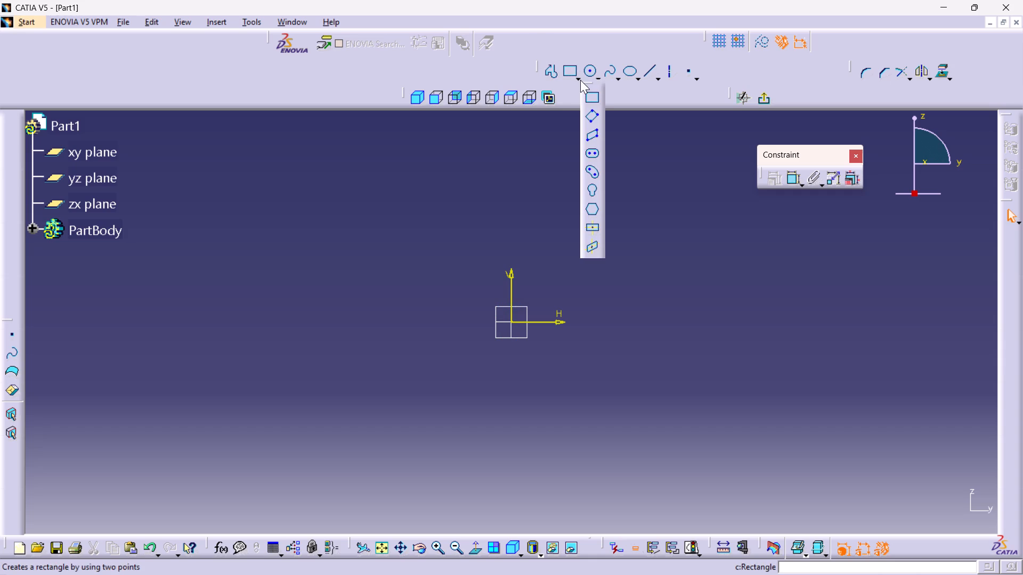
left_click(587, 226)
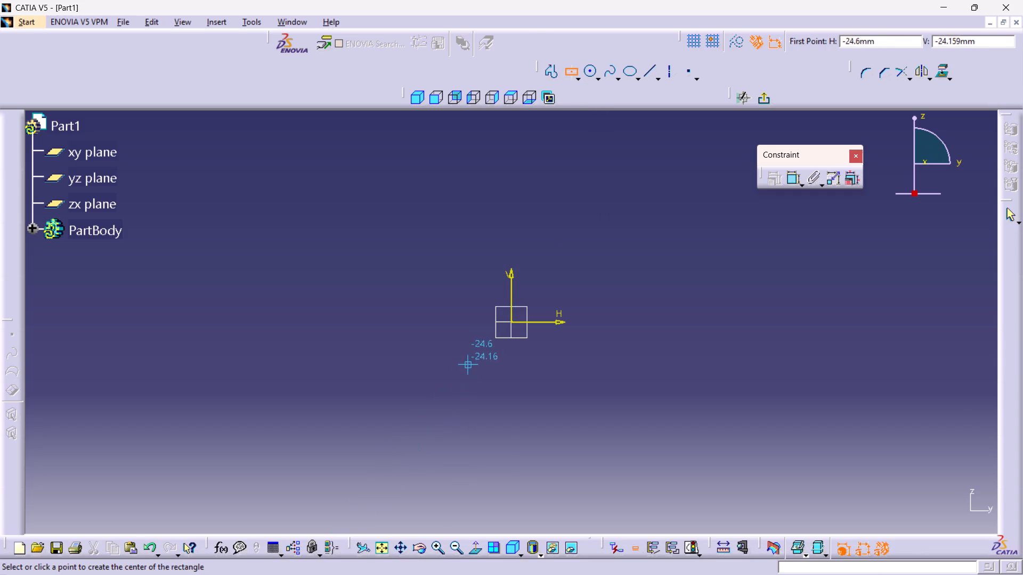
left_click(513, 322)
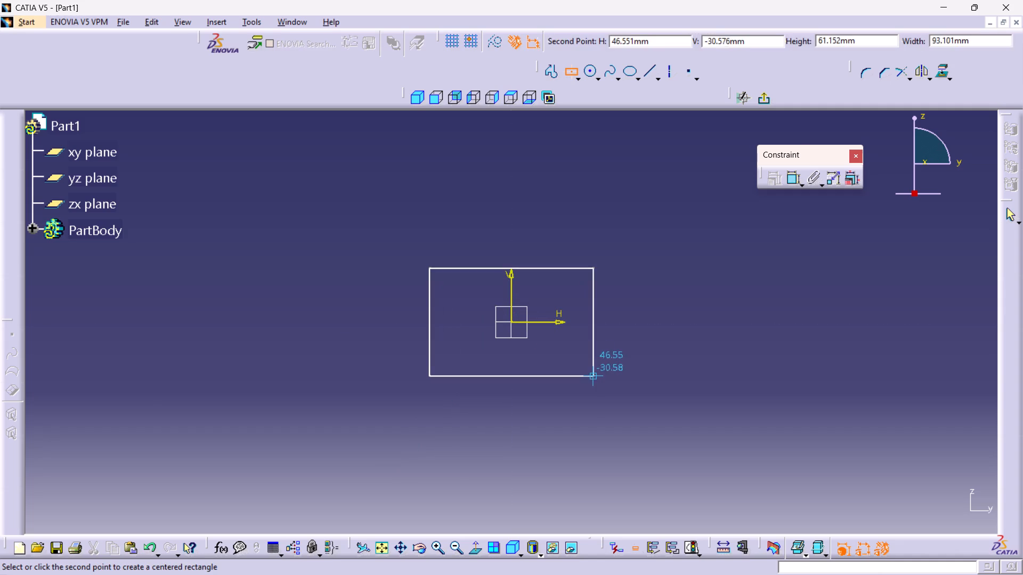
left_click(601, 383)
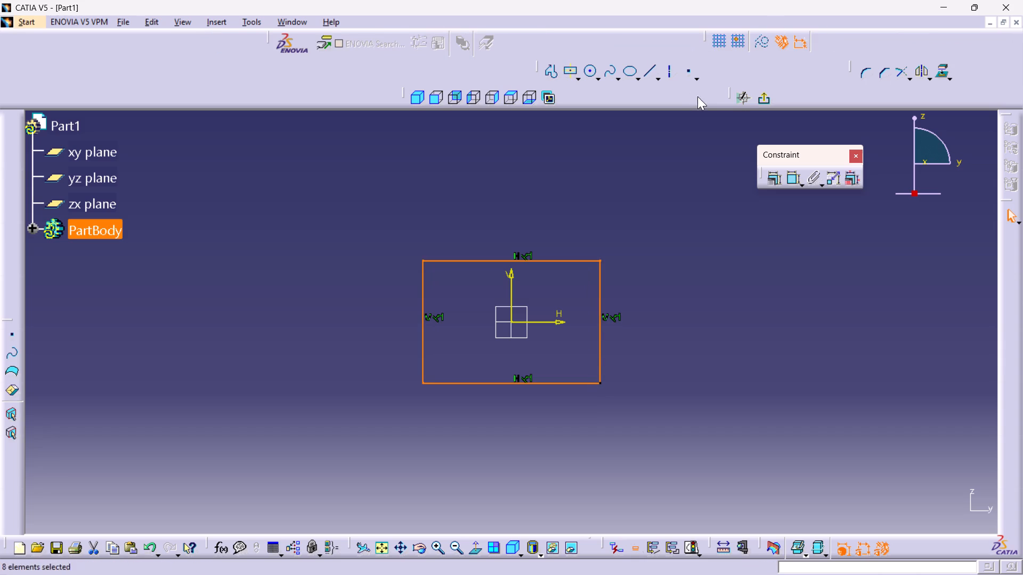
Add length constraints for the rectangle's width below it and its height beside it.
double_click(794, 180)
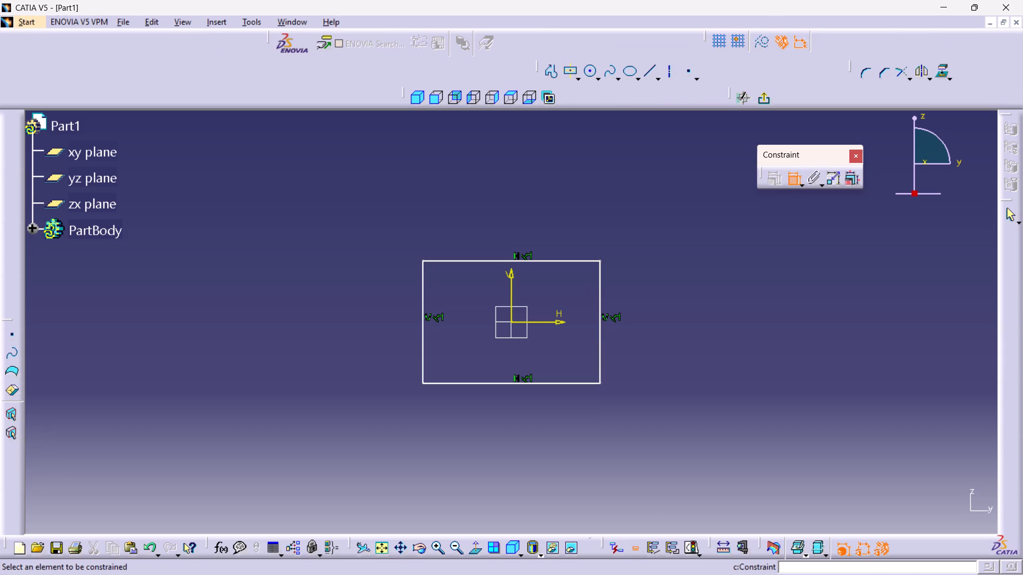
left_click(549, 383)
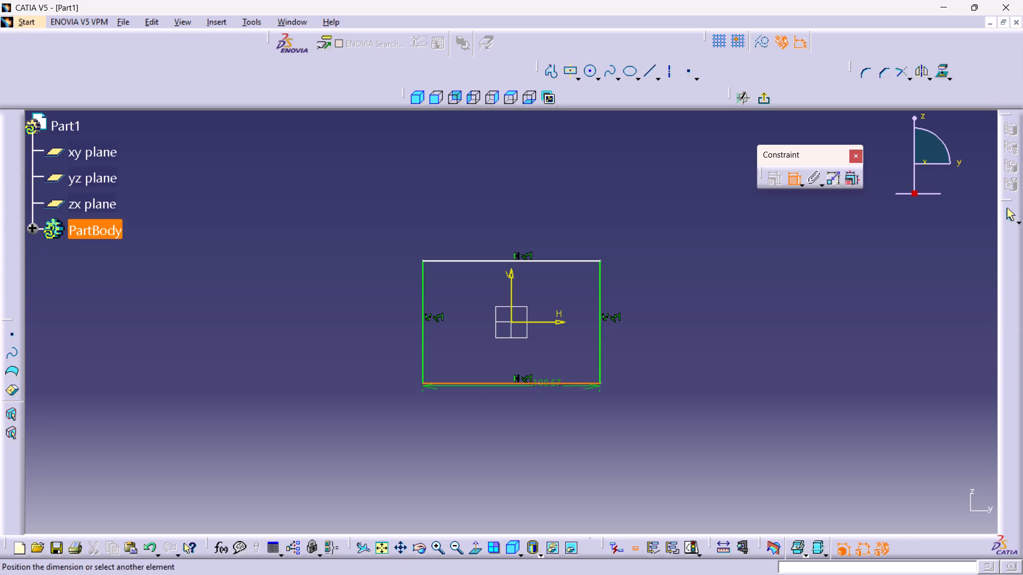
left_click(525, 416)
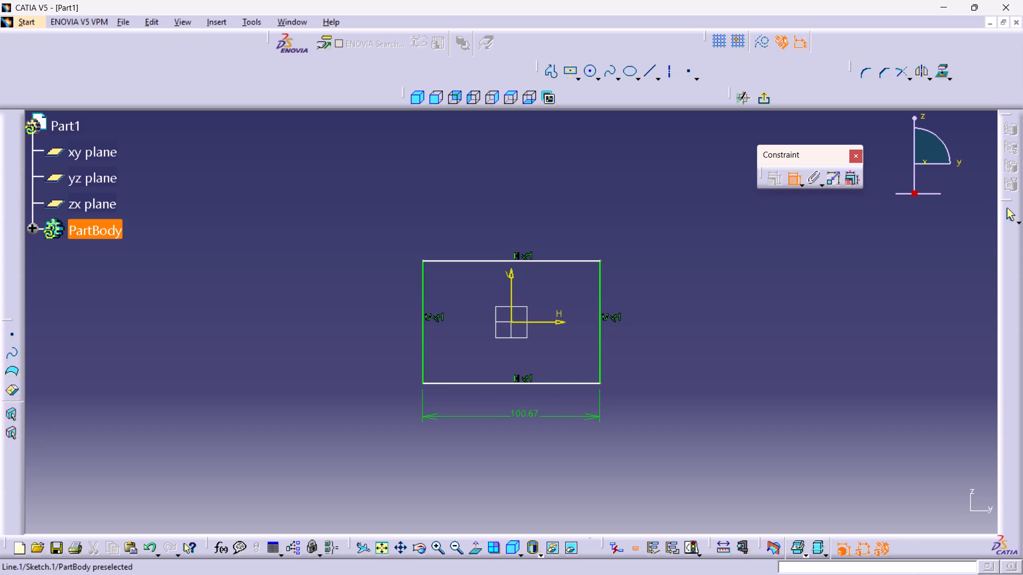
left_click(598, 336)
left_click(644, 326)
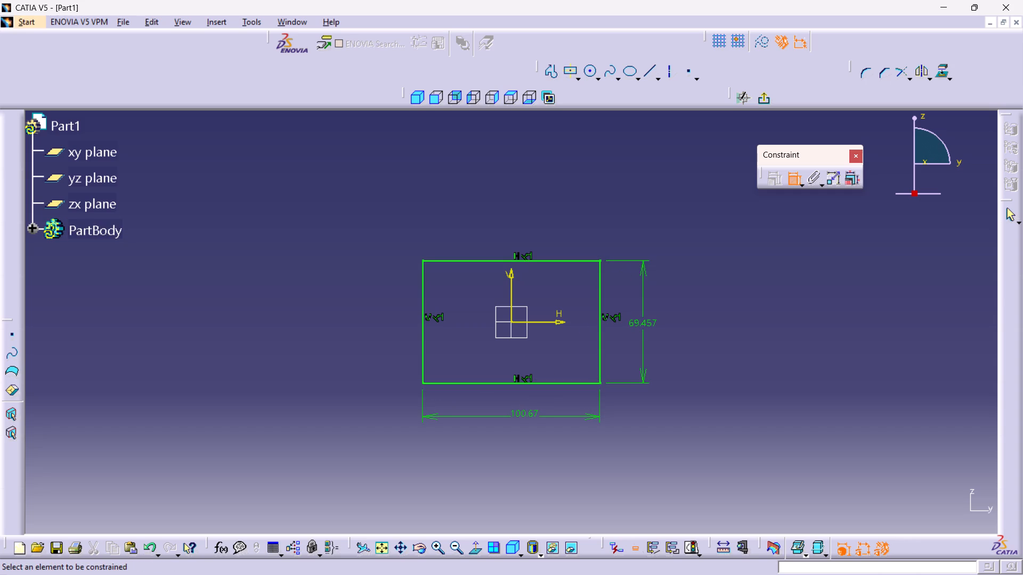
Set the rectangle's width to 100 mm and its height to 50 mm, and exit the sketch.
double_click(526, 410)
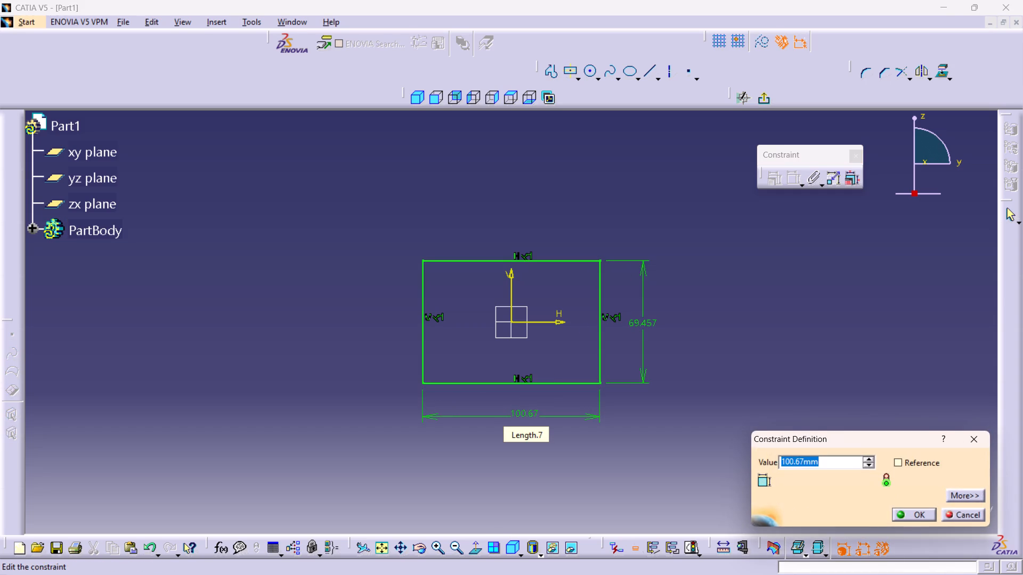
type("100")
key("Return")
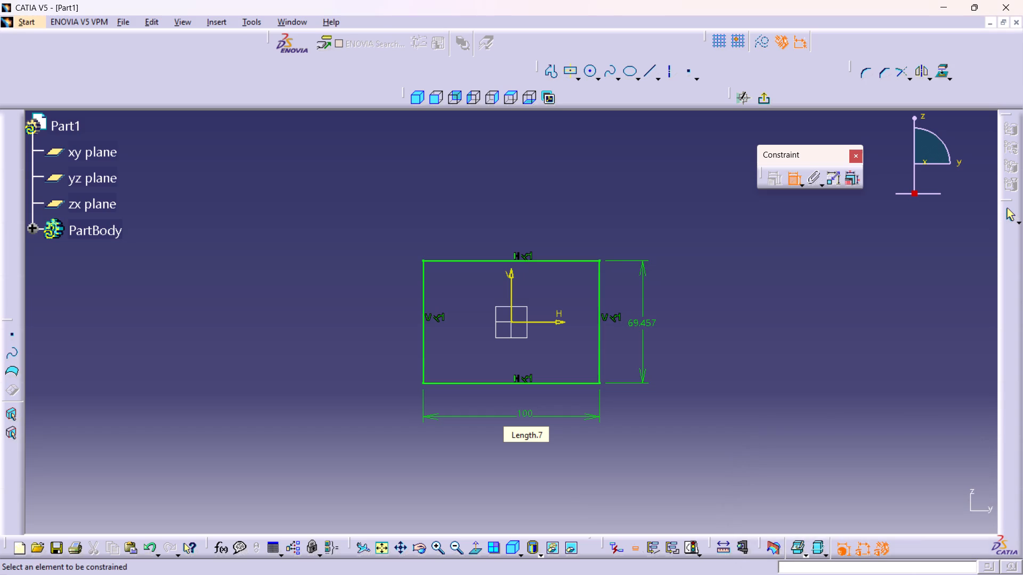
double_click(647, 324)
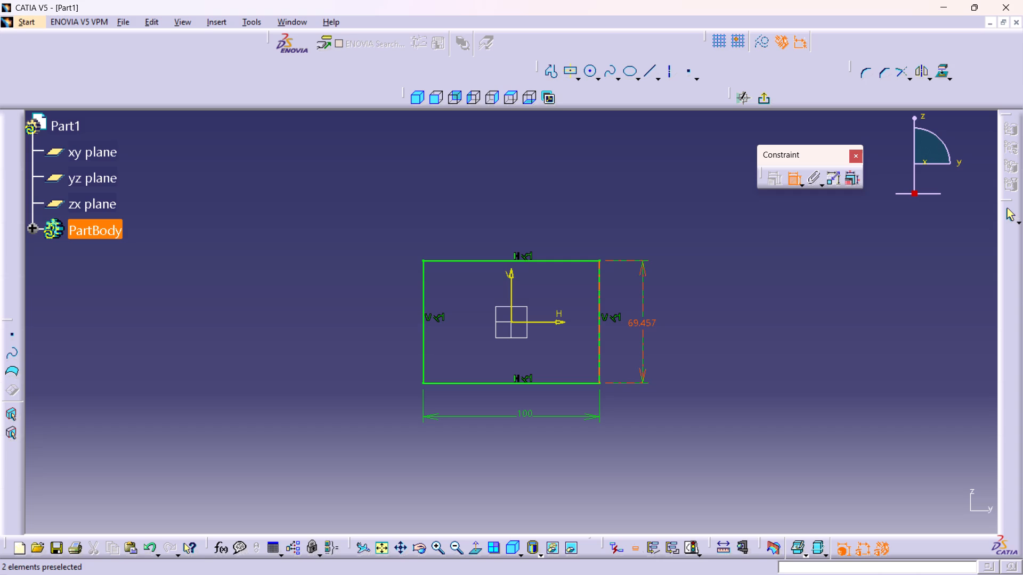
double_click(639, 319)
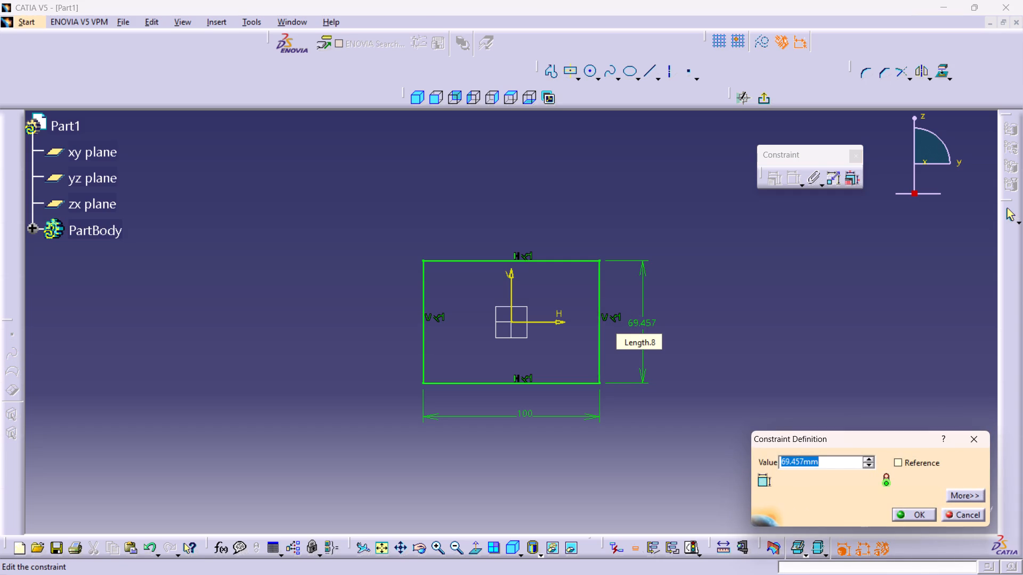
type("50")
key("Return")
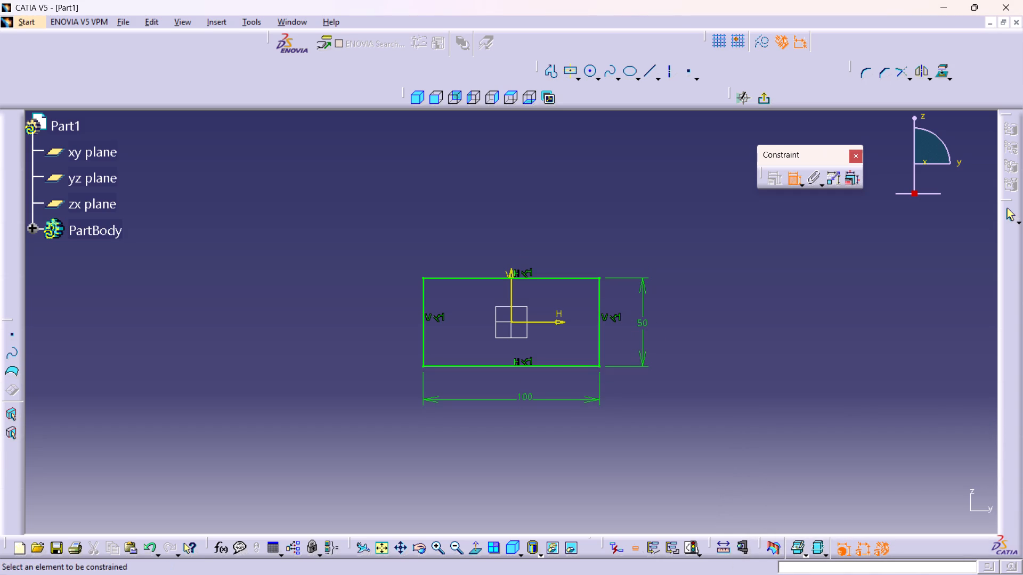
left_click(762, 96)
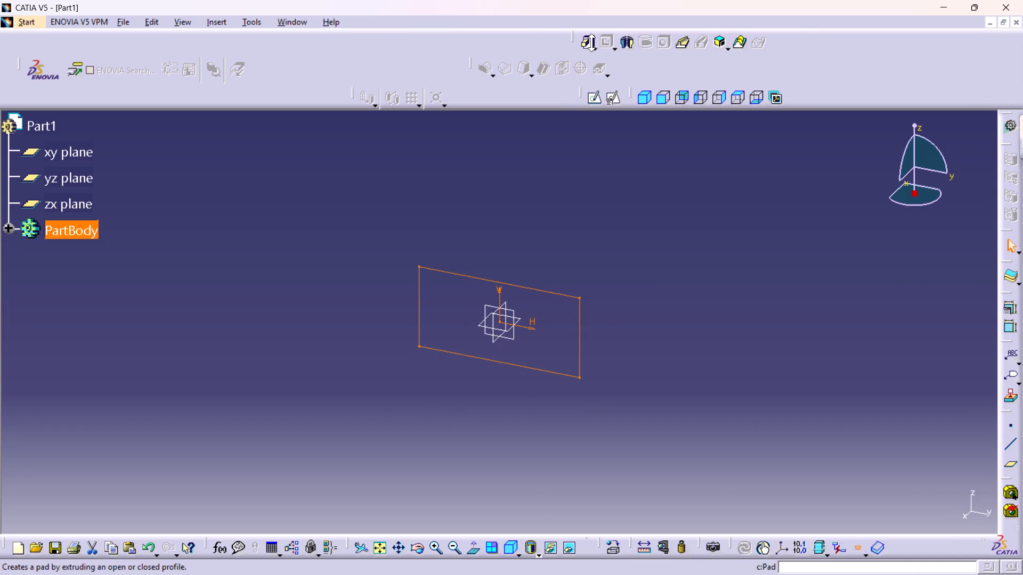
Pad the rectangle sketch with a length of 15 mm and mirrored extent.
left_click(591, 43)
left_click(585, 39)
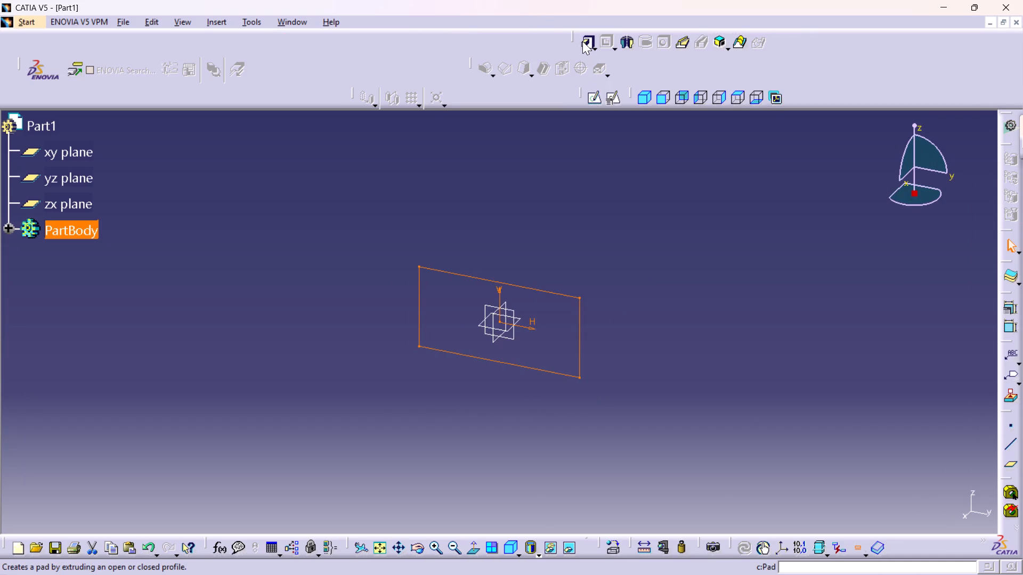
left_click(581, 41)
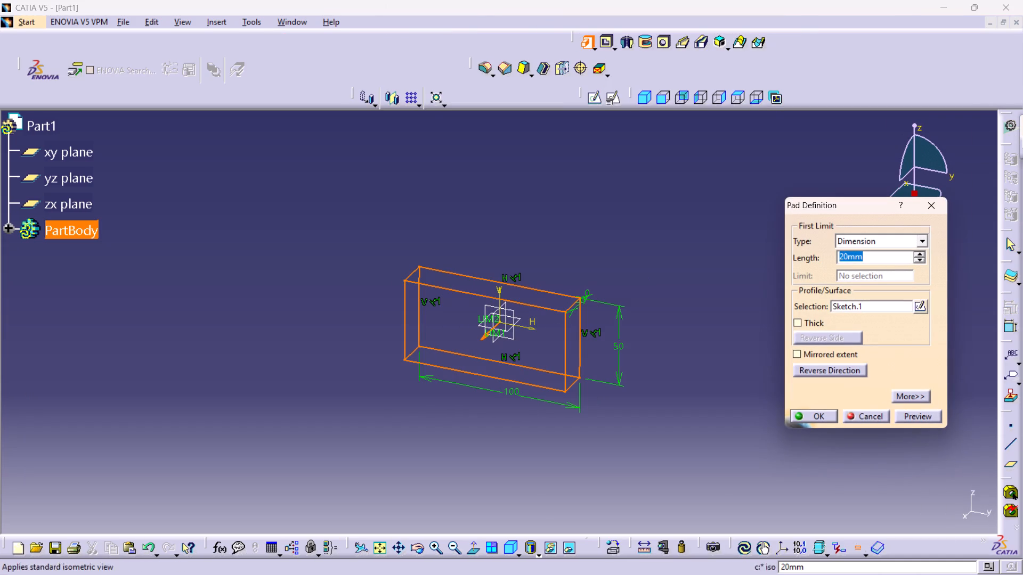
left_click(796, 351)
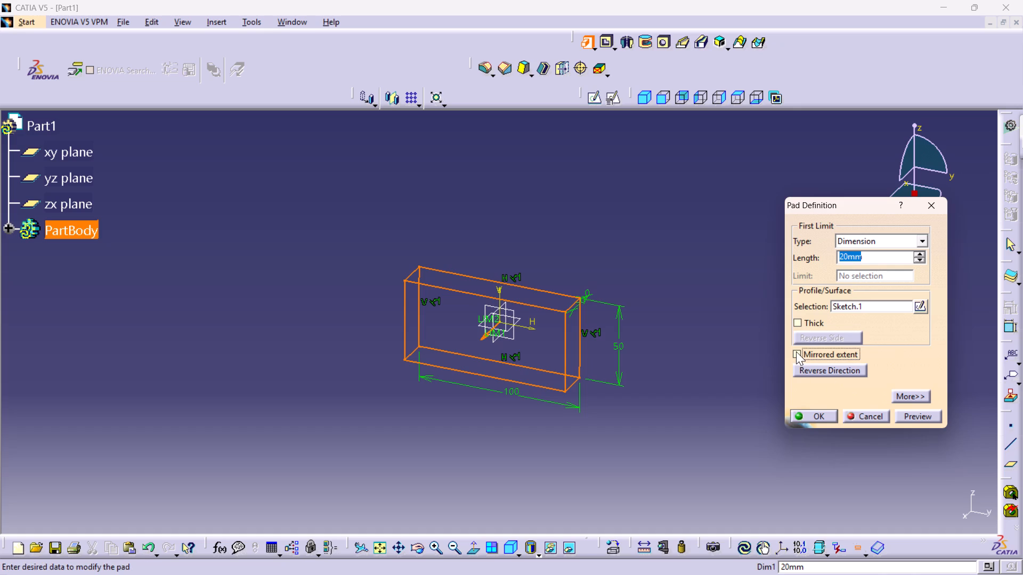
double_click(864, 257)
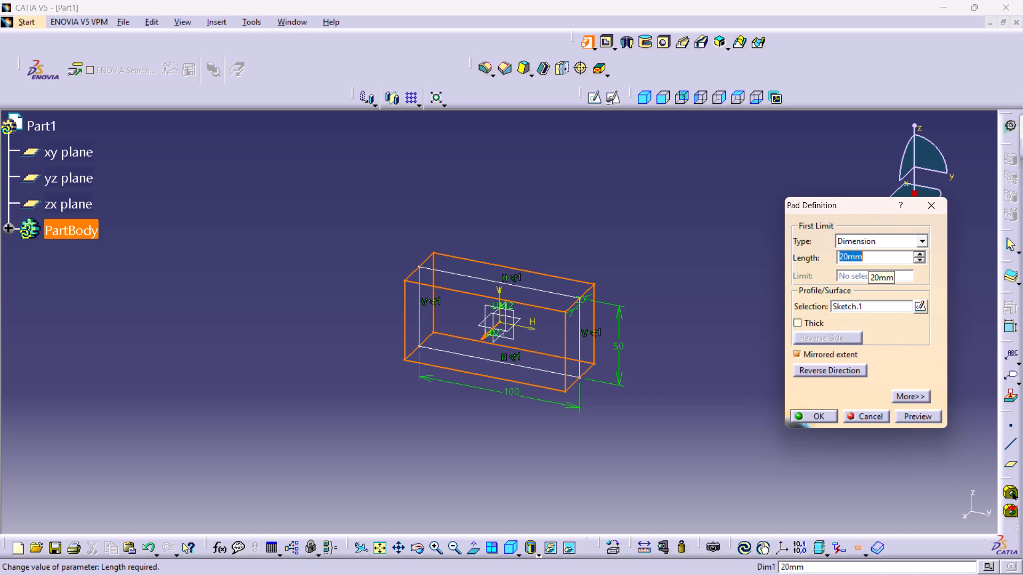
type("15")
key("Return")
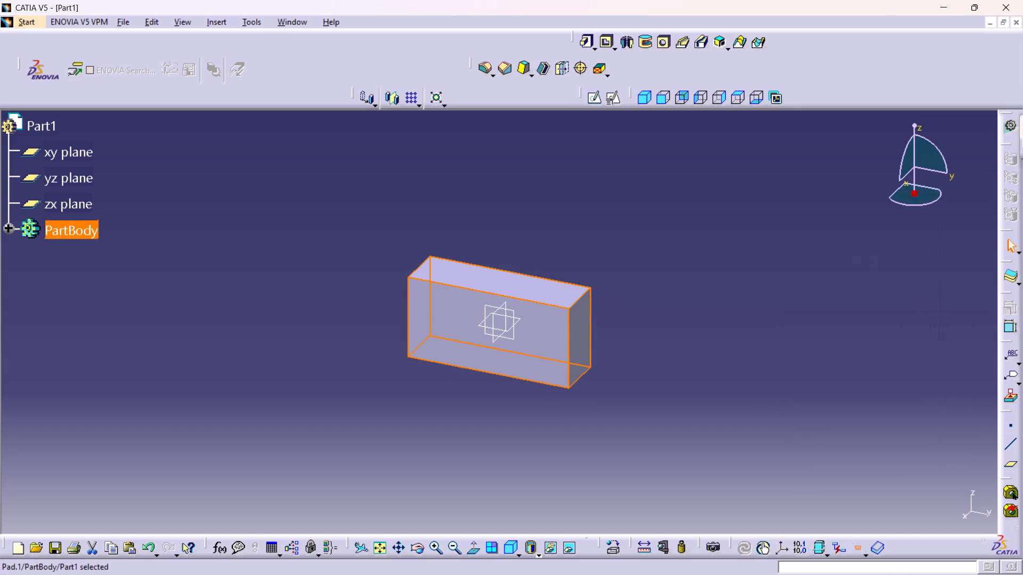
left_click(637, 304)
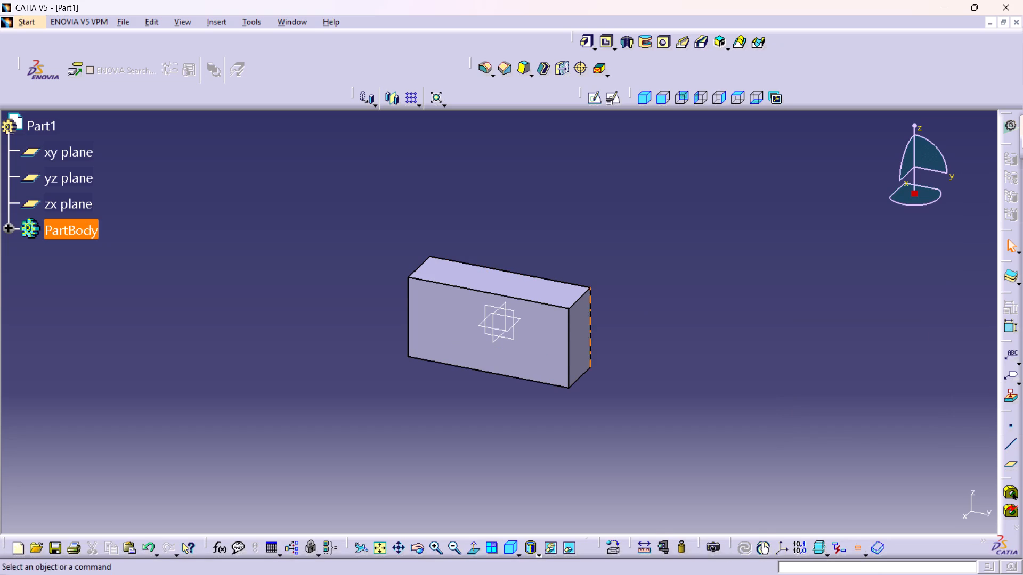
Start a positioned sketch on the block's large front face with implicit origin and orientation.
left_click(537, 335)
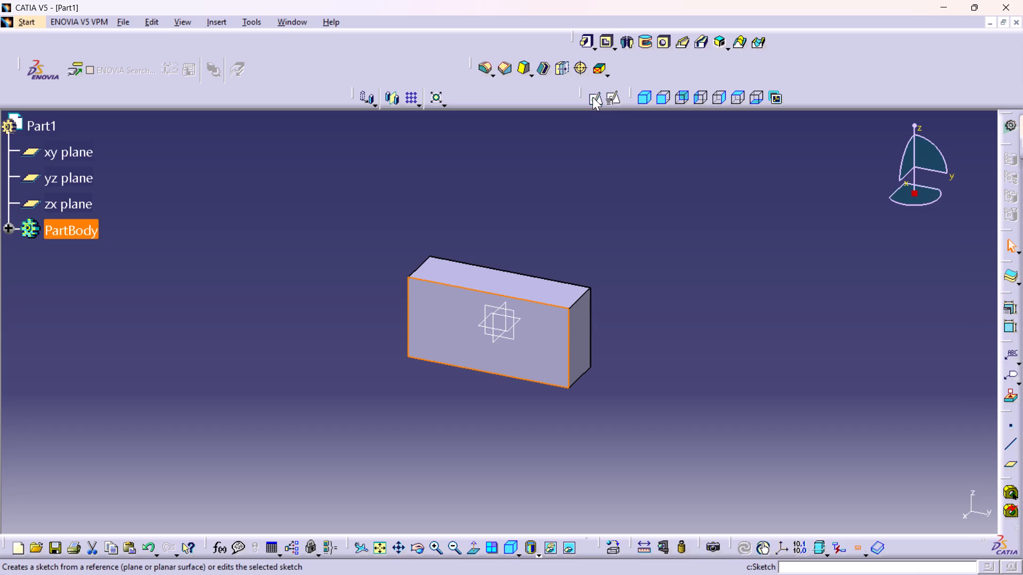
left_click(609, 95)
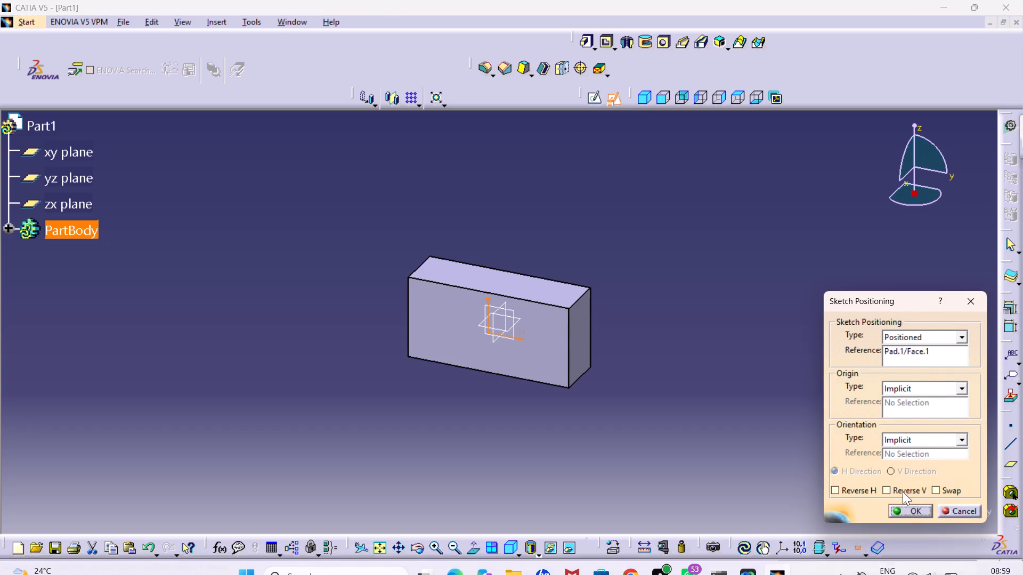
left_click(902, 506)
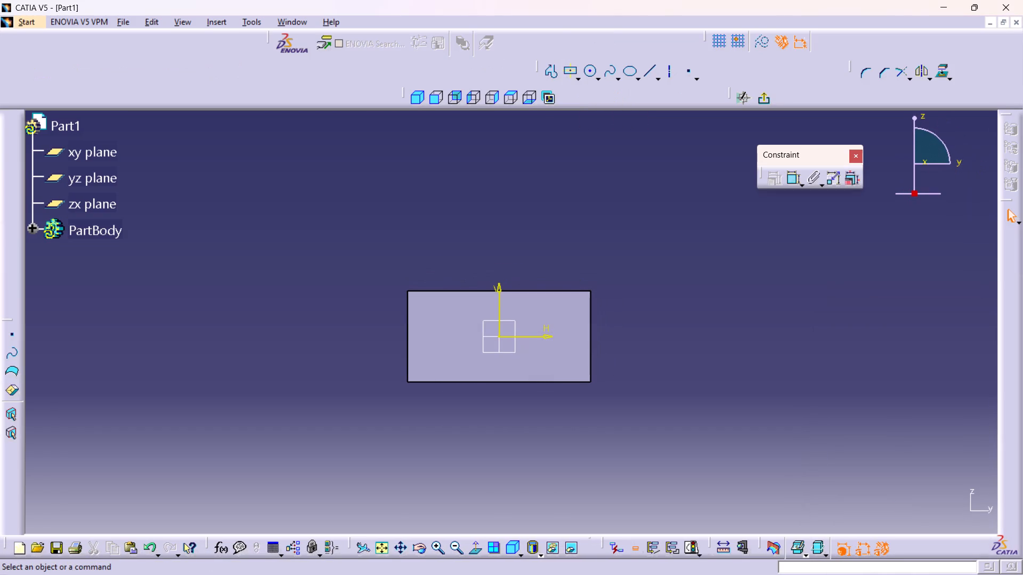
Draw a circle about 38 mm in diameter centered on the sketch origin.
left_click(591, 72)
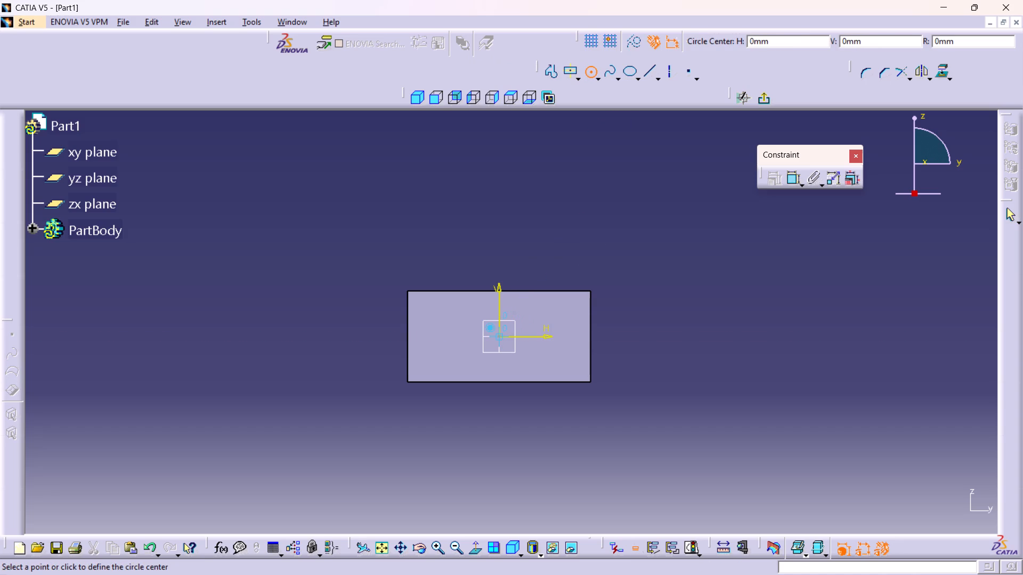
left_click(500, 335)
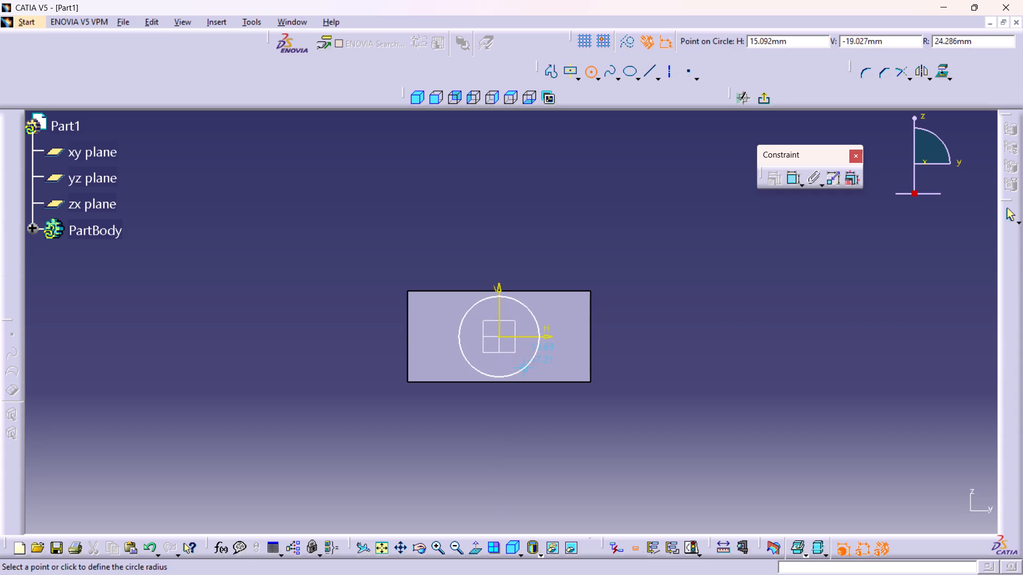
left_click(521, 364)
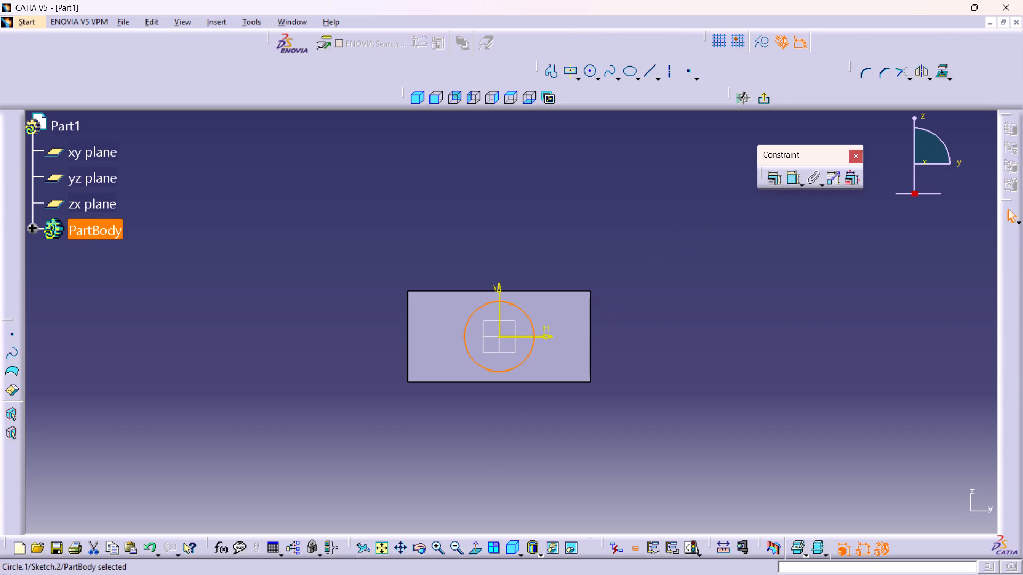
Dimension the circle's diameter and set it to 50 mm.
left_click(772, 196)
left_click(789, 176)
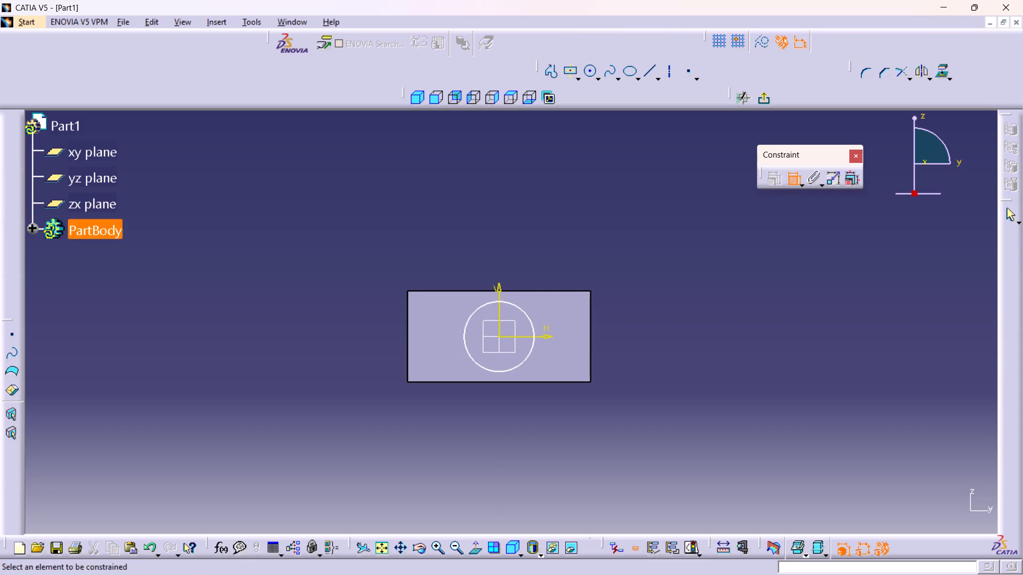
left_click(525, 313)
left_click(676, 322)
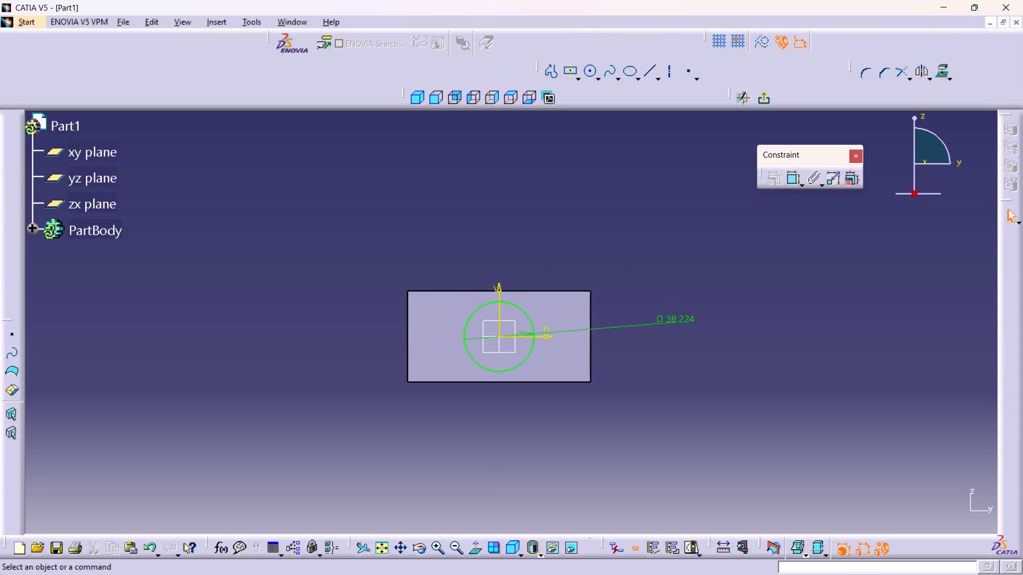
double_click(667, 316)
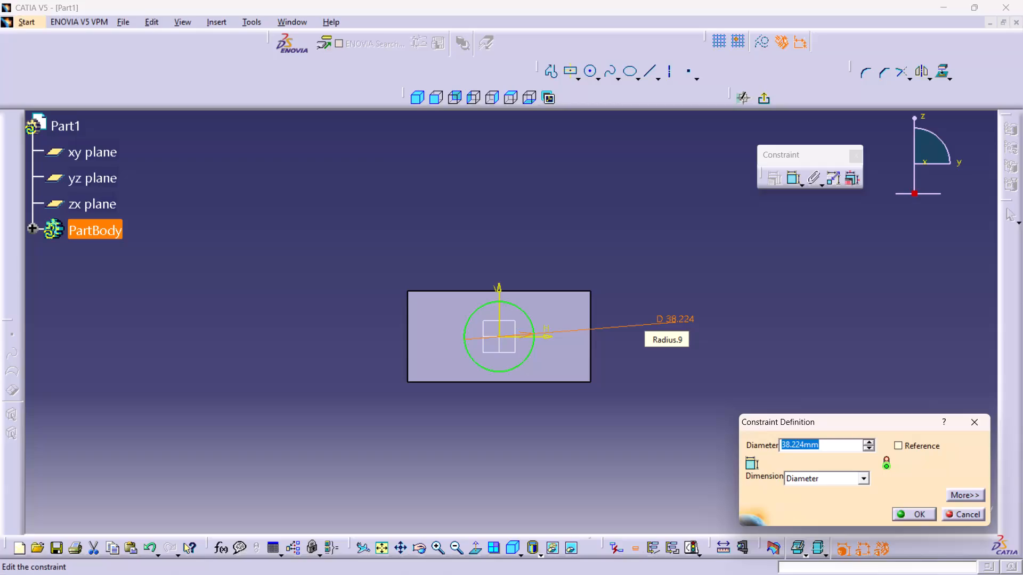
type("50")
key("Return")
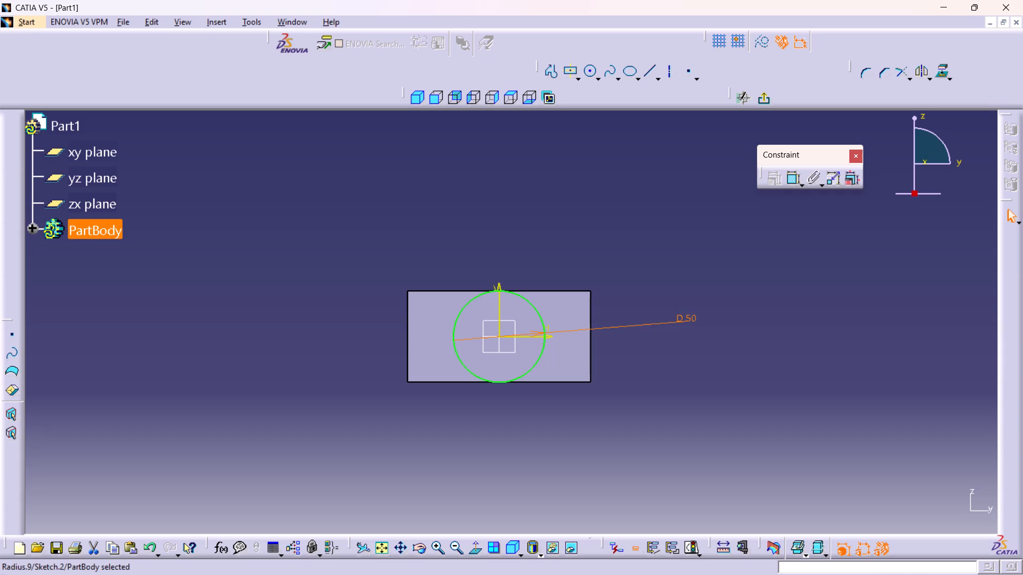
left_click(26, 224)
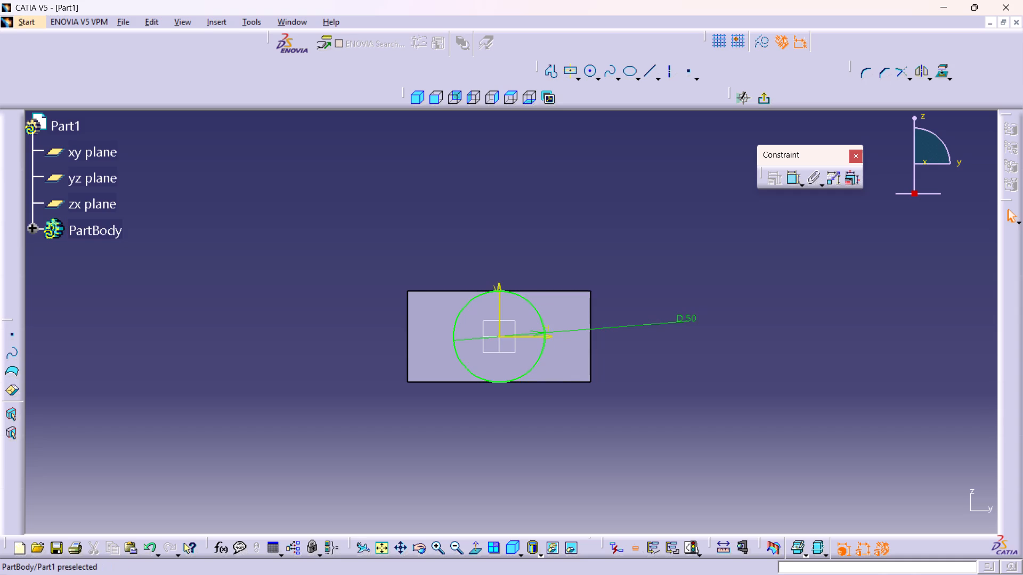
Edit the block's rectangle sketch, set its height dimension to 60 mm, and exit the sketch.
left_click(33, 227)
left_click(132, 284)
left_click(129, 281)
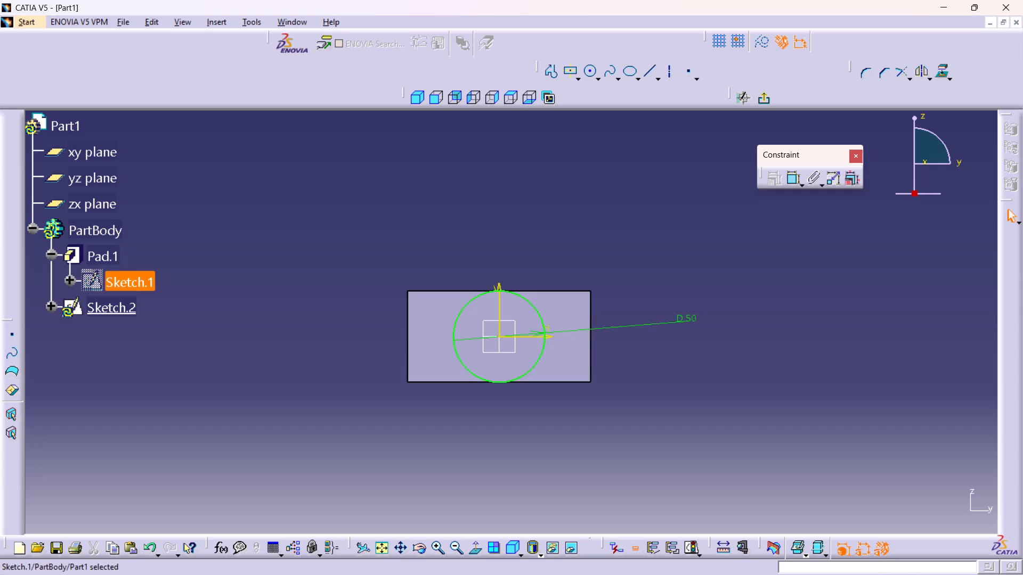
double_click(126, 280)
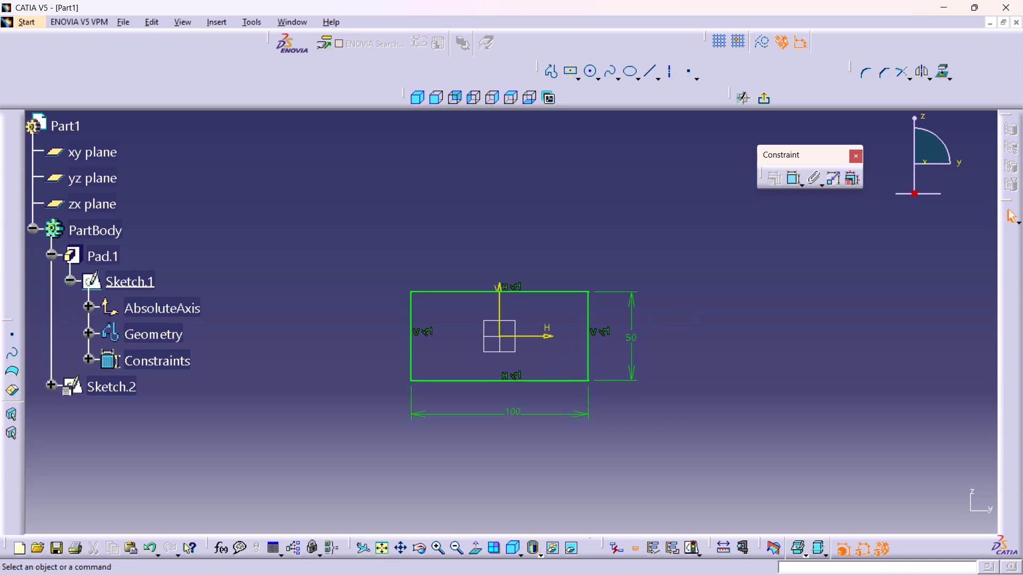
double_click(633, 333)
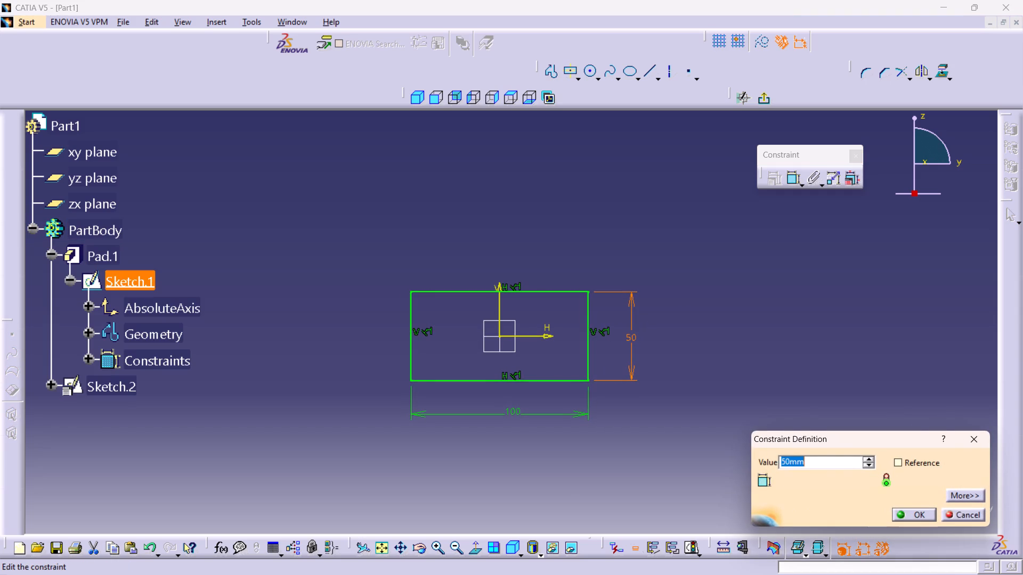
type("60")
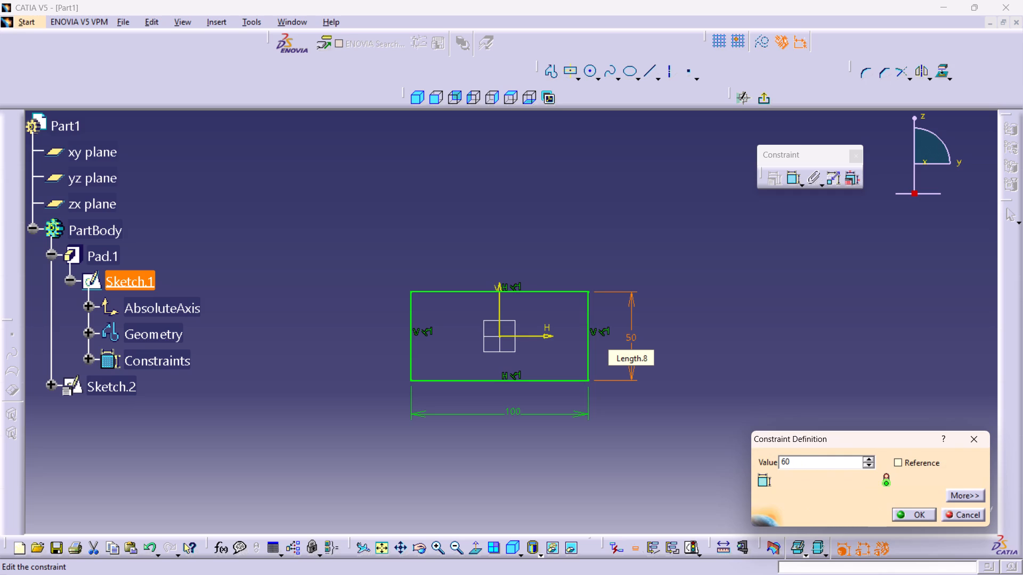
key("Return")
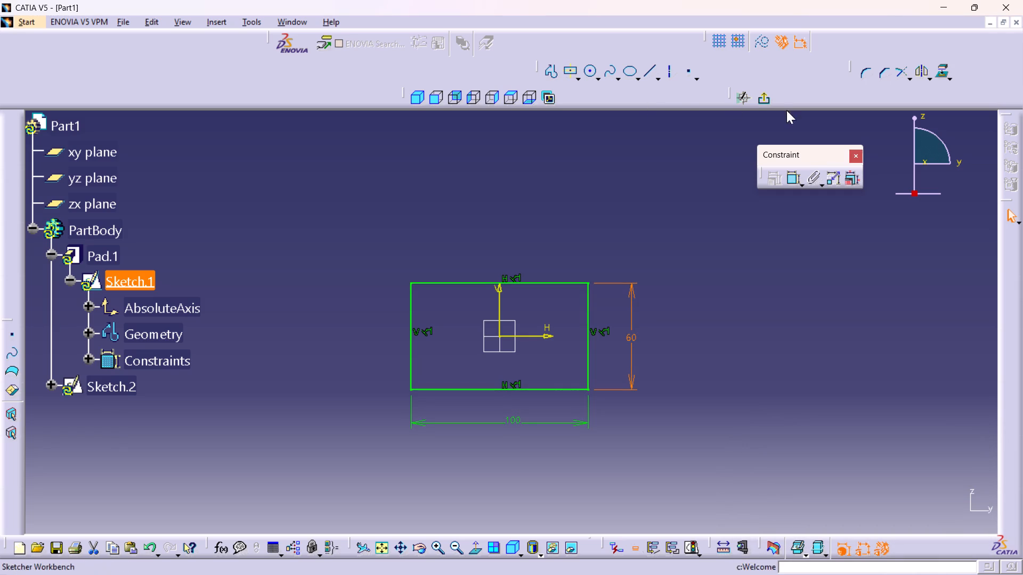
left_click(758, 99)
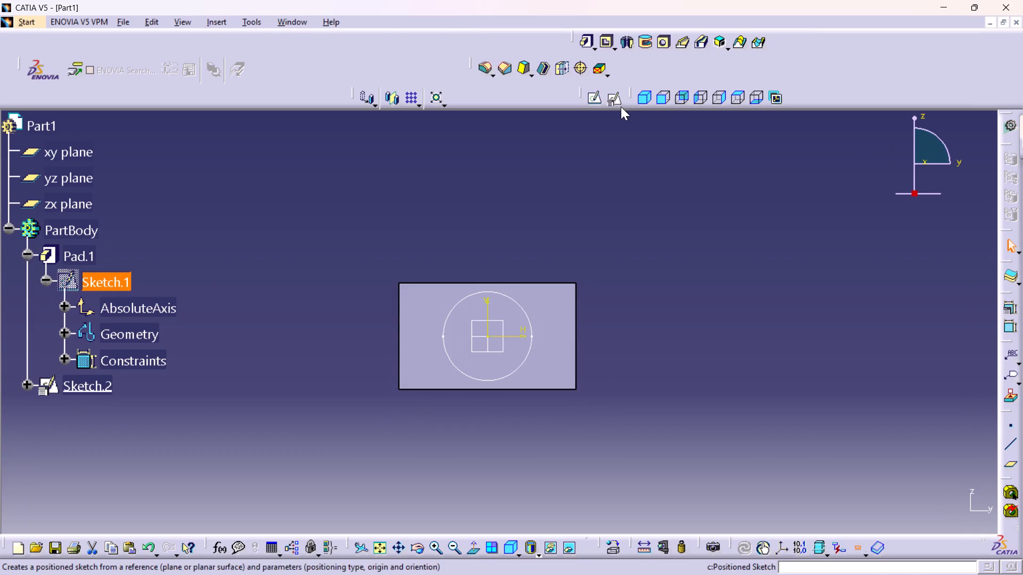
Pad the 50 mm circle sketch outward from the block's front face with a length of 20 mm.
double_click(93, 381)
double_click(94, 382)
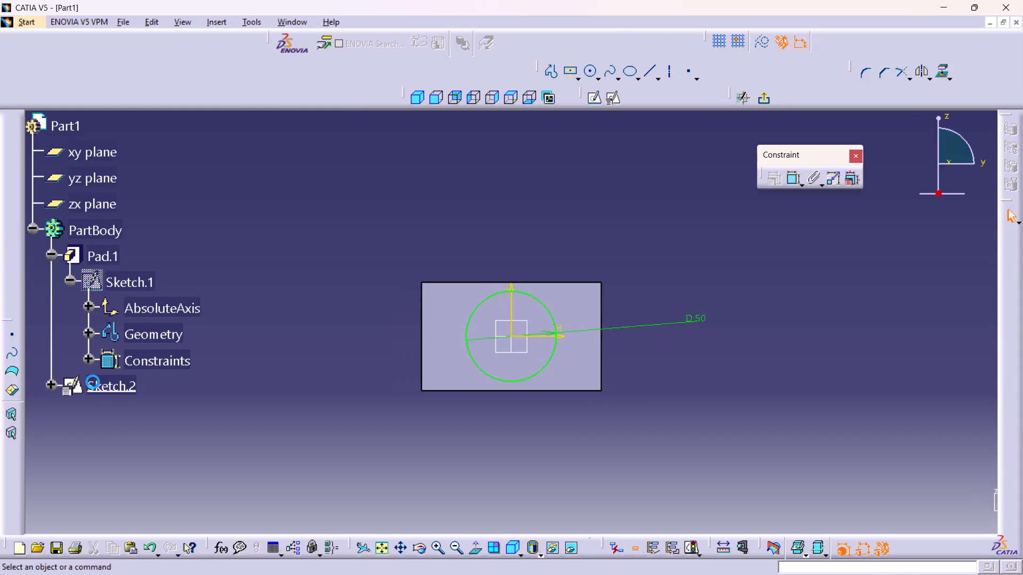
left_click(766, 98)
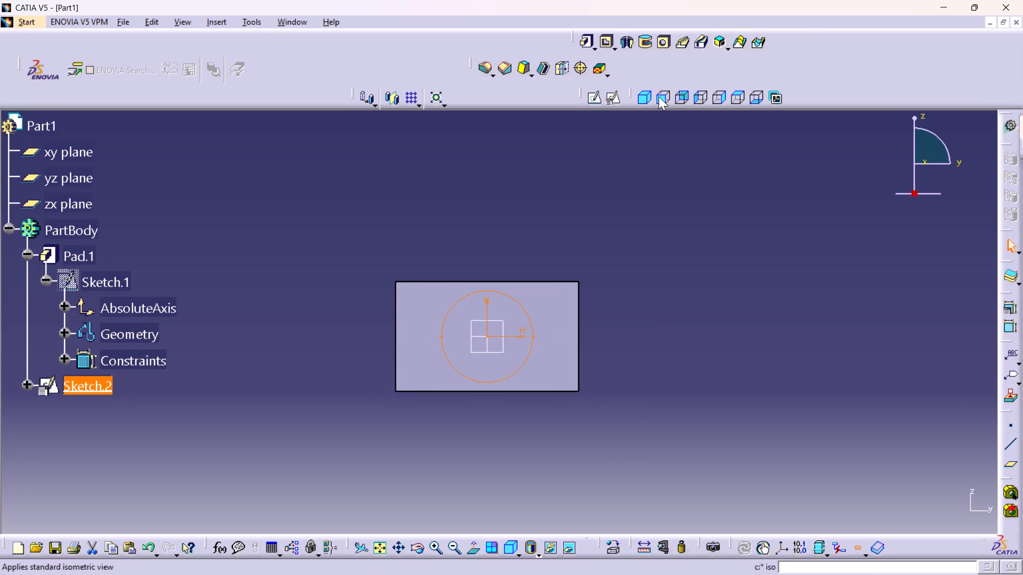
left_click(645, 95)
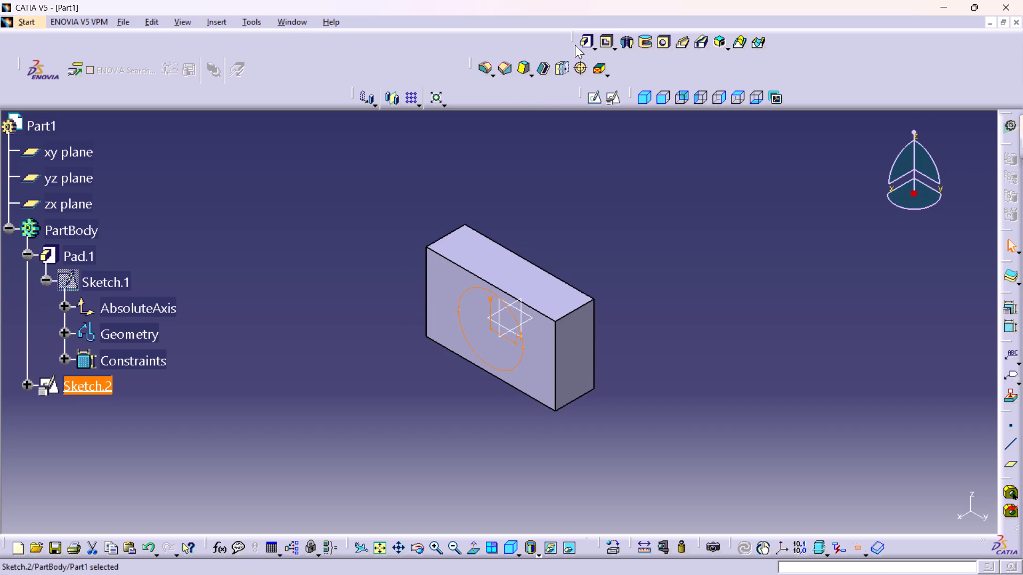
left_click(587, 34)
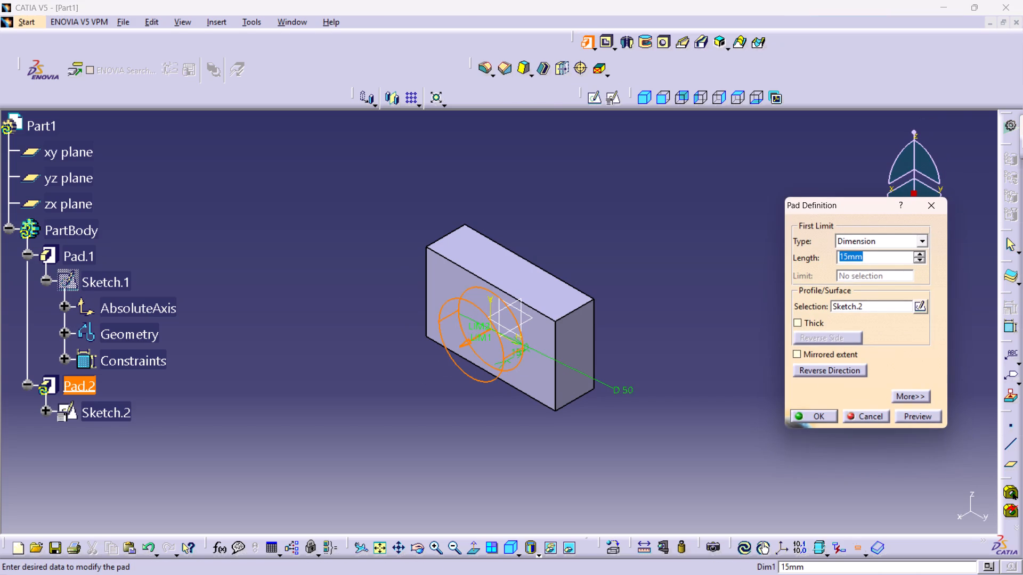
double_click(868, 253)
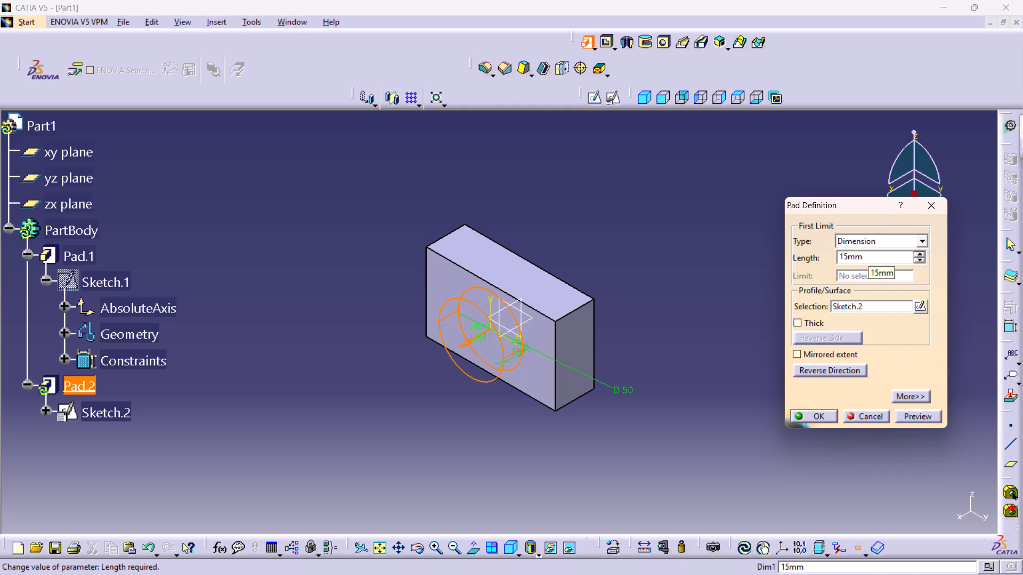
double_click(870, 253)
type("20")
key("Return")
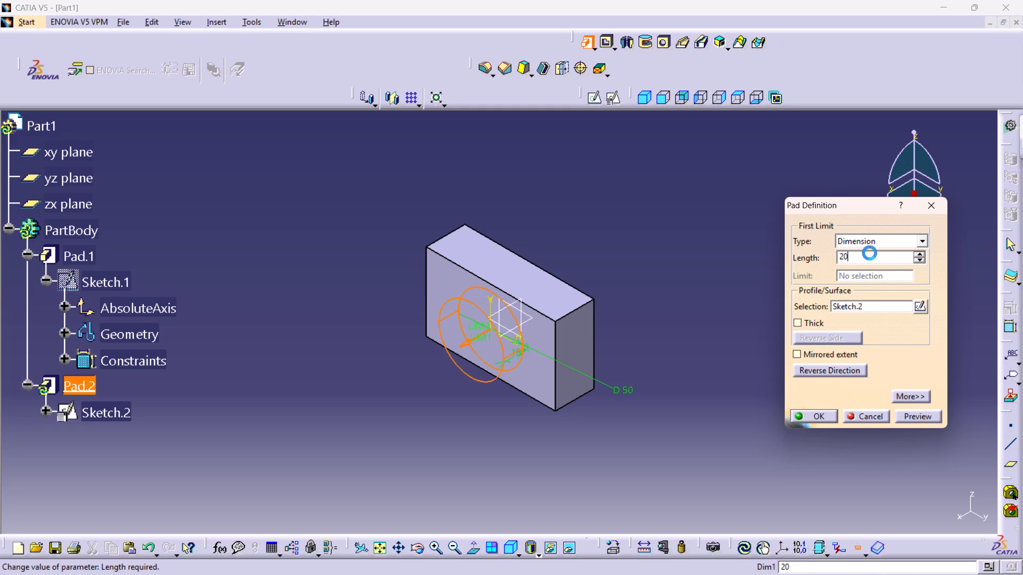
left_click(808, 321)
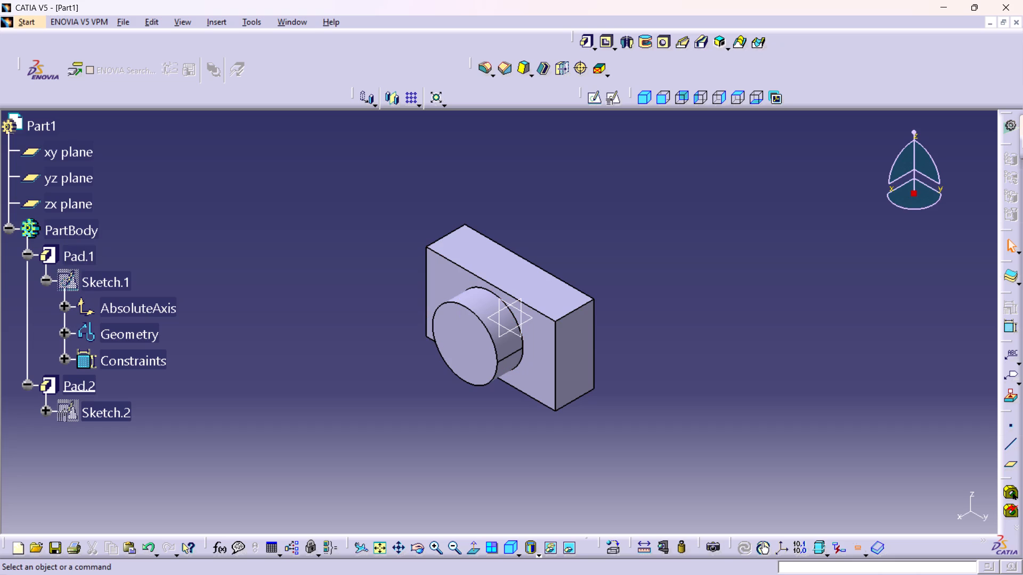
Start a positioned sketch on the zx plane with implicit origin and orientation.
left_click(553, 289)
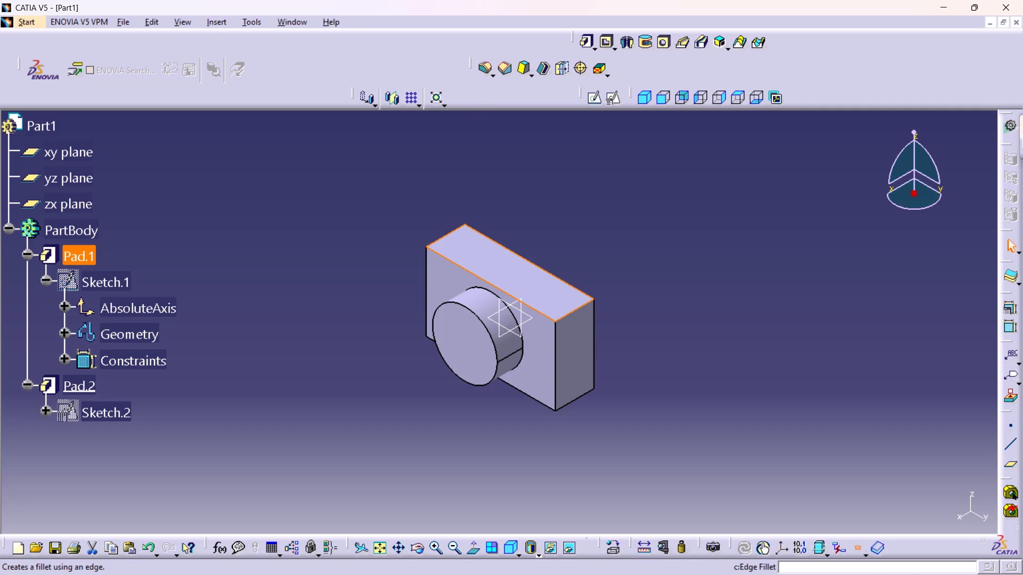
left_click(505, 308)
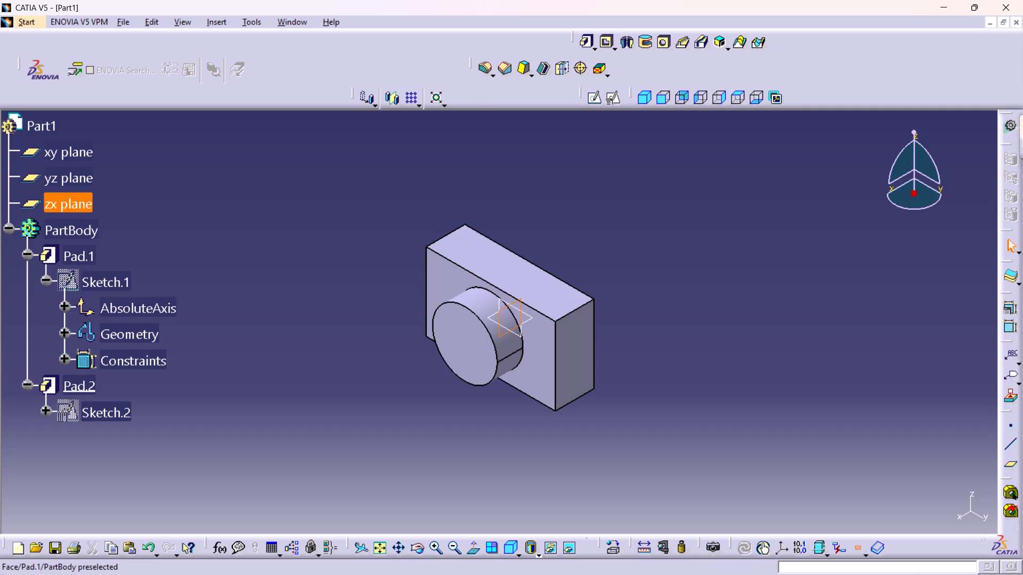
left_click(612, 101)
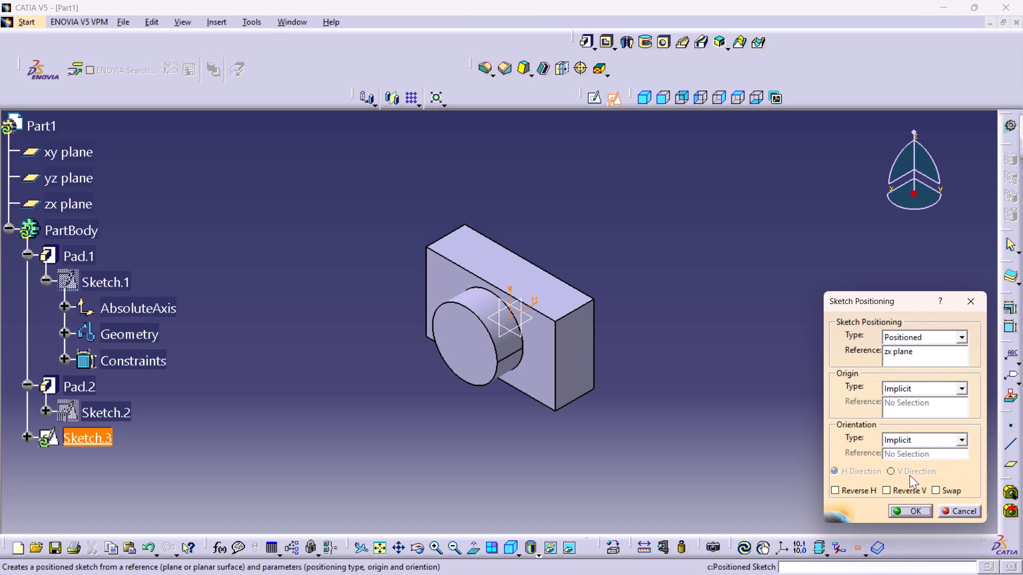
left_click(910, 509)
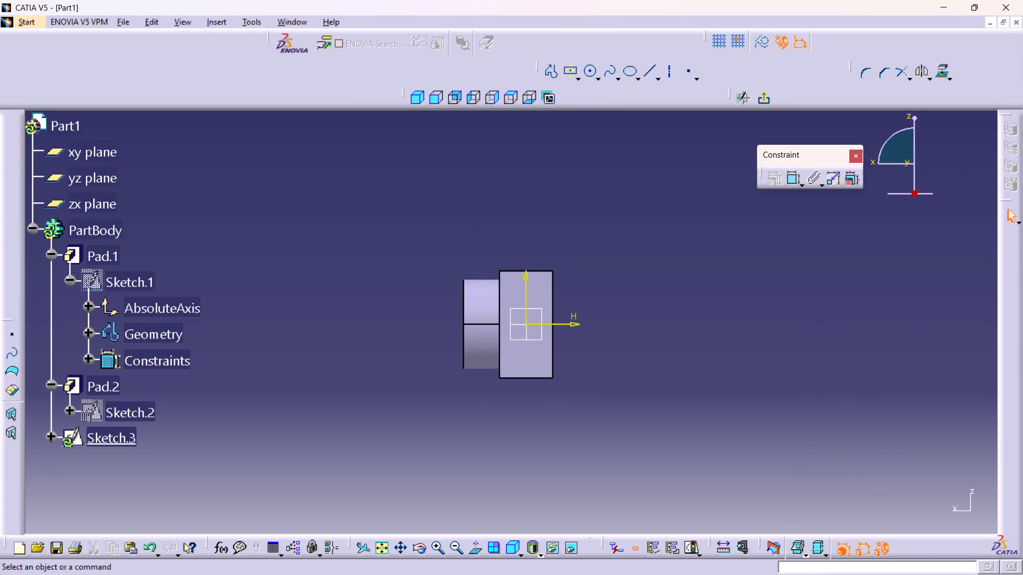
Draw a closed four-sided profile above the block with one sloped side, base about 29 mm, top about 18 mm, height about 14.5 mm.
double_click(551, 73)
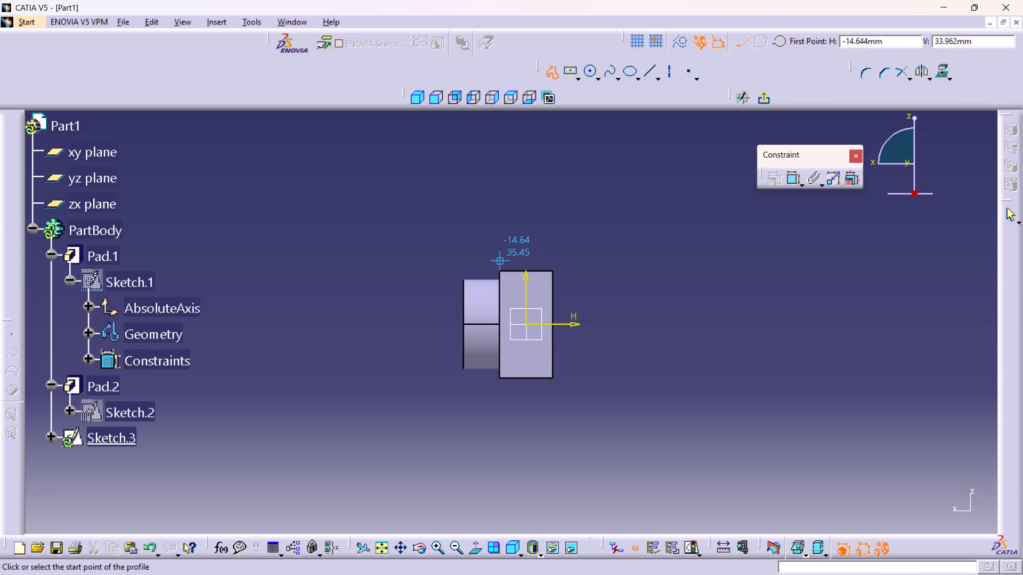
left_click(500, 257)
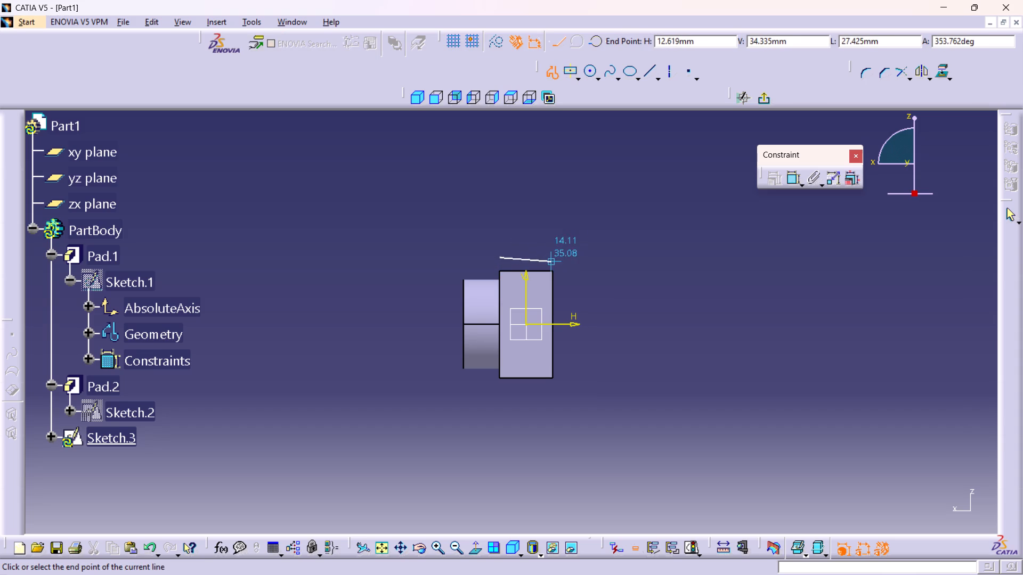
left_click(551, 253)
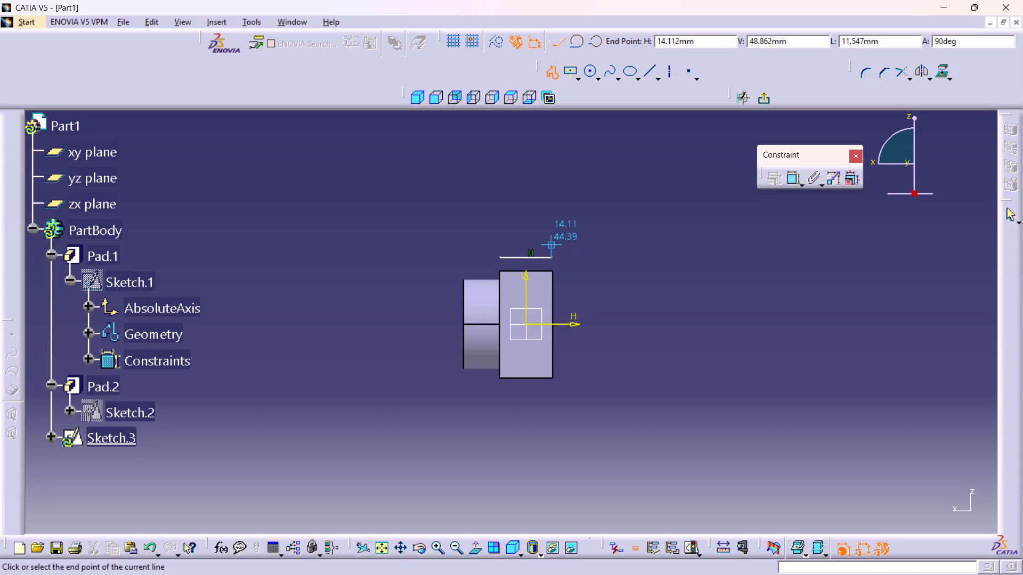
left_click(551, 231)
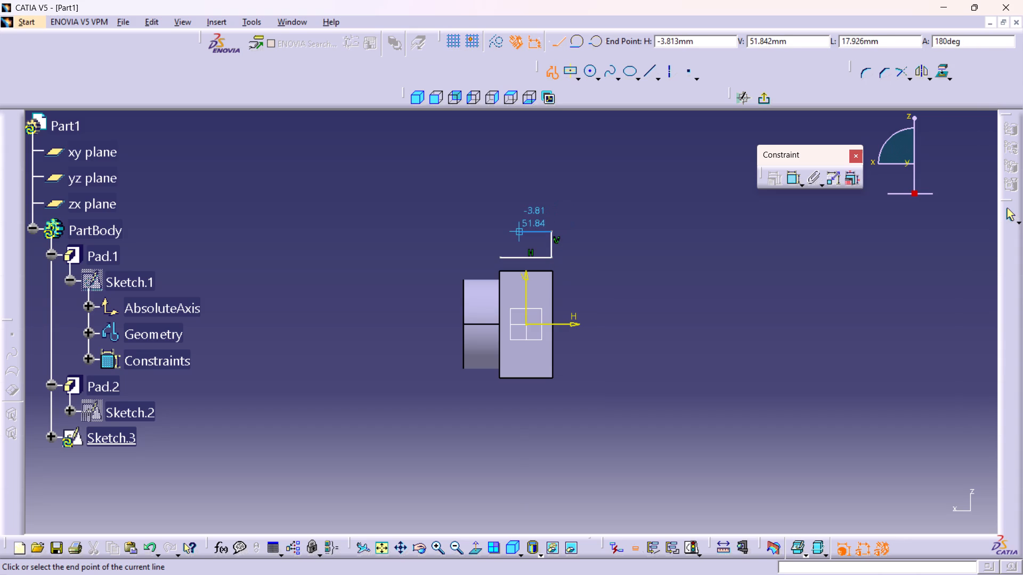
left_click(518, 233)
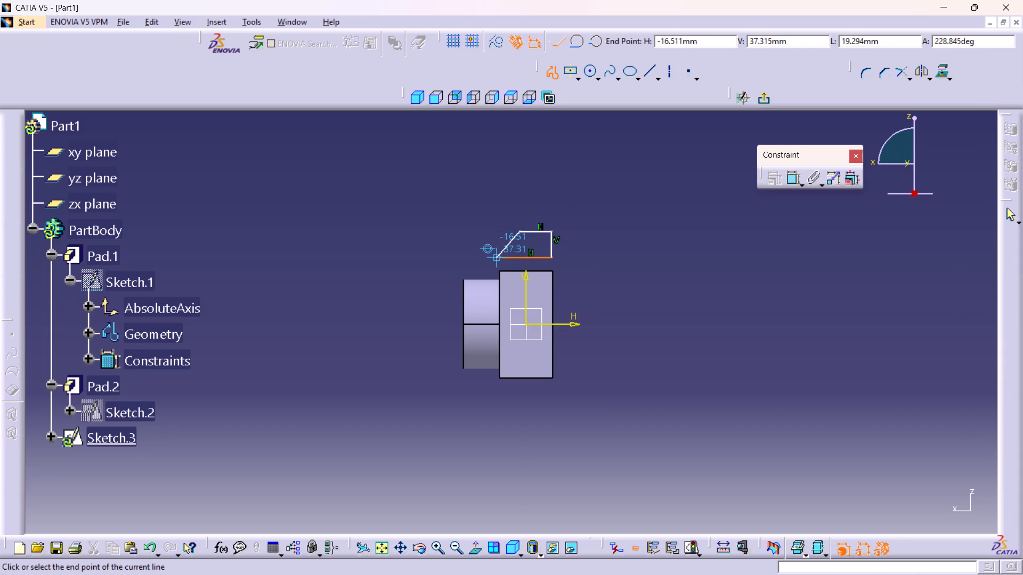
left_click(500, 257)
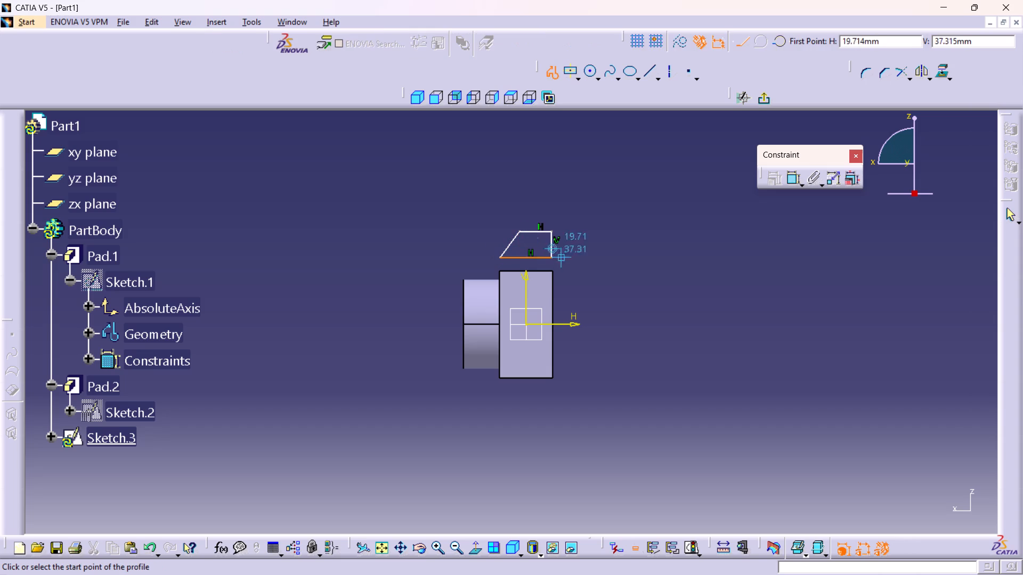
middle_click_drag(587, 282, 581, 250)
right_click(587, 282)
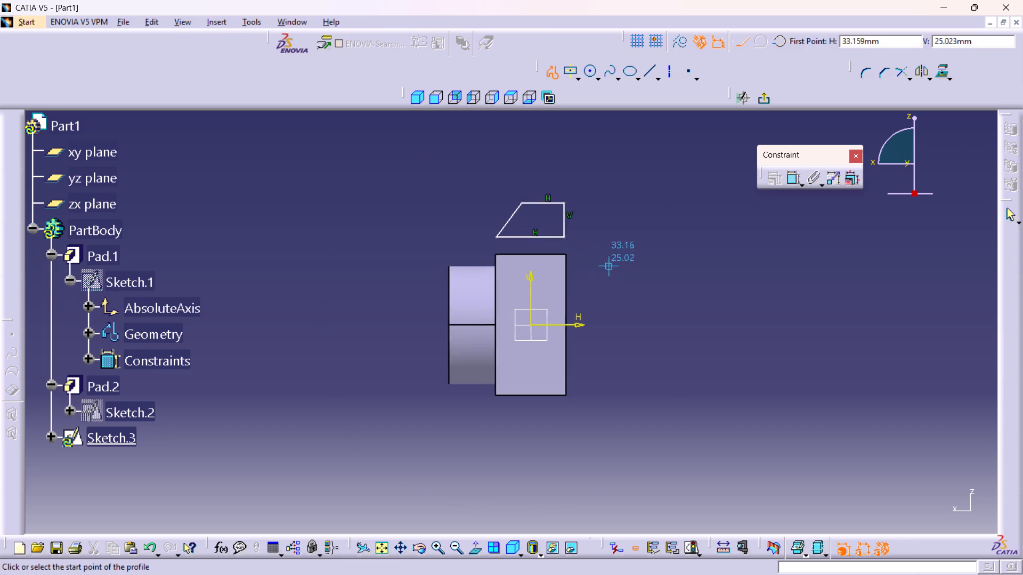
middle_click_drag(581, 250, 570, 196)
scroll(571, 162, "up", 1)
middle_click_drag(571, 163, 565, 252)
left_click(1011, 217)
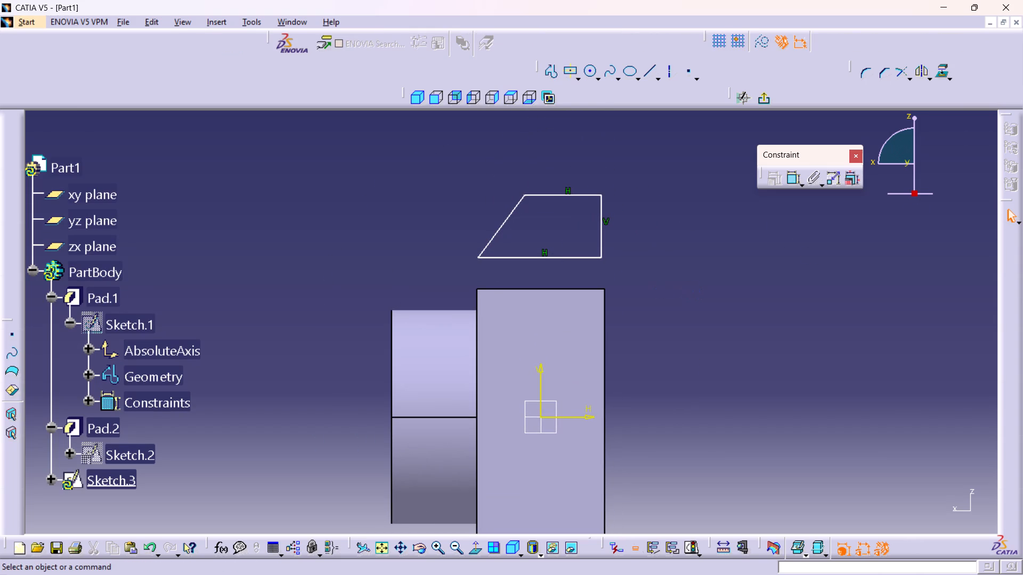
Dimension the lengths of the profile's bottom, vertical and top lines.
double_click(793, 177)
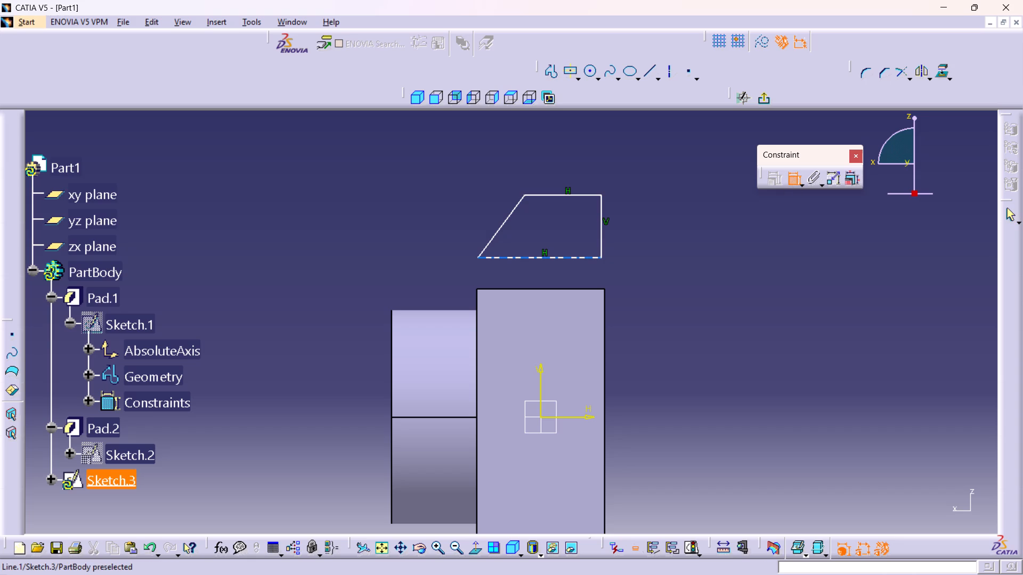
left_click(573, 257)
left_click(554, 278)
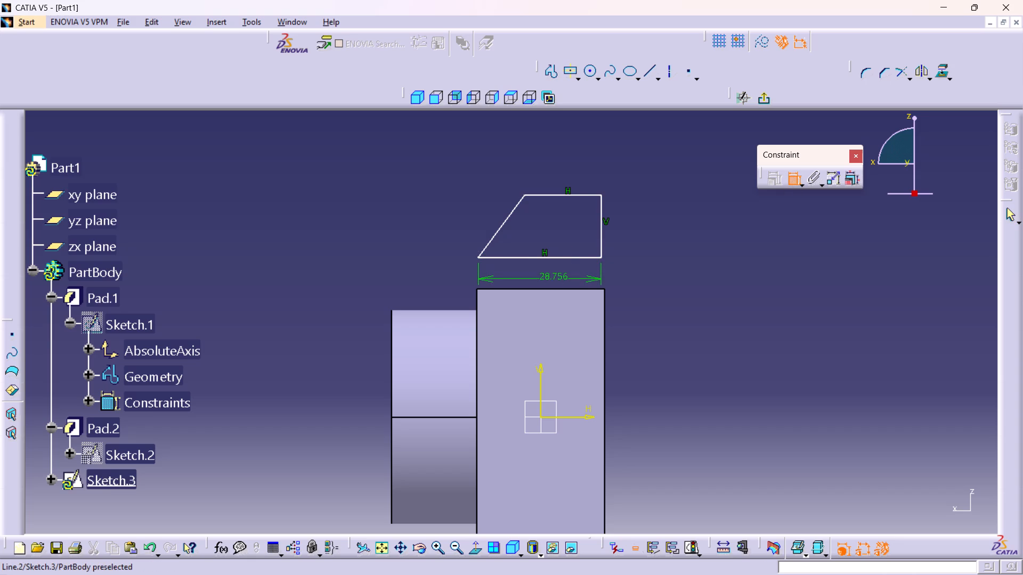
left_click(599, 233)
left_click(630, 221)
left_click(567, 192)
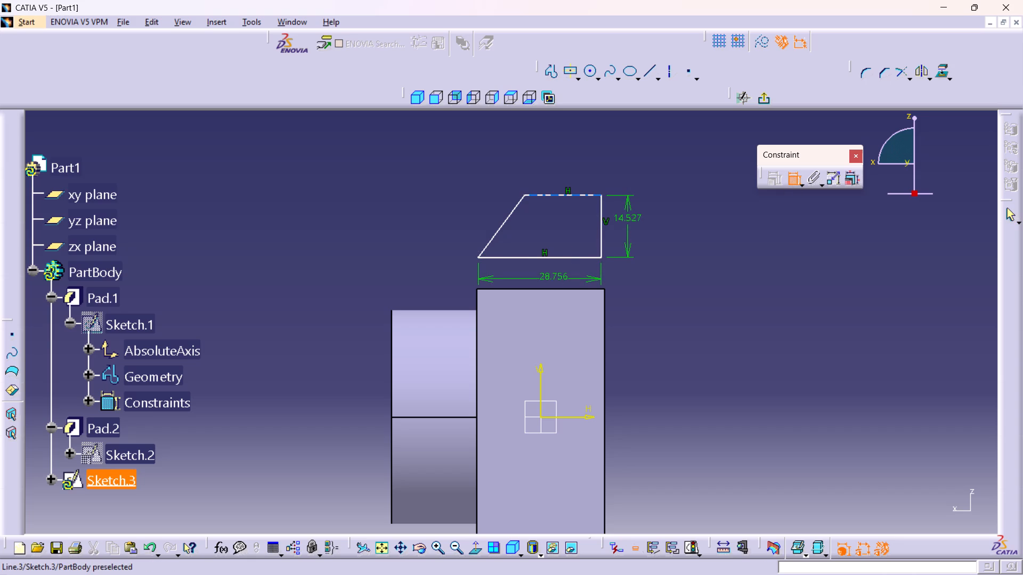
left_click(567, 165)
Set the profile's bottom line length to 30 mm and its vertical line length to 10 mm.
double_click(549, 277)
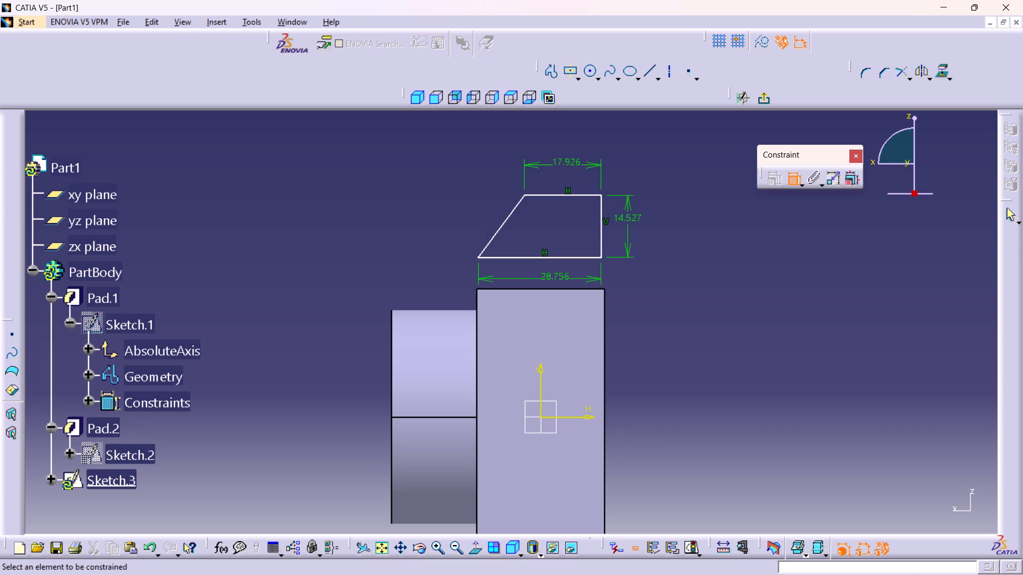
double_click(549, 277)
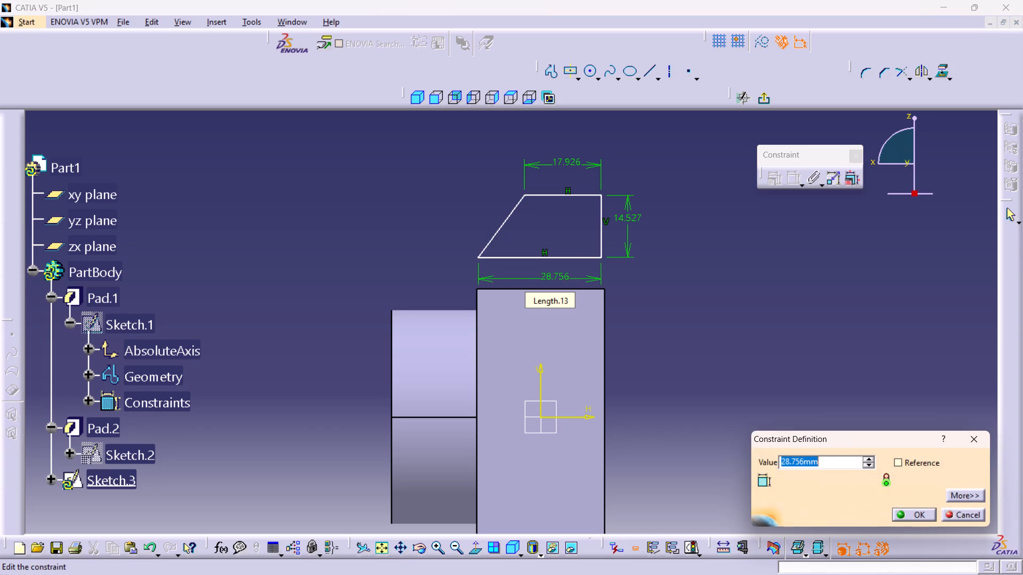
type("30")
key("Return")
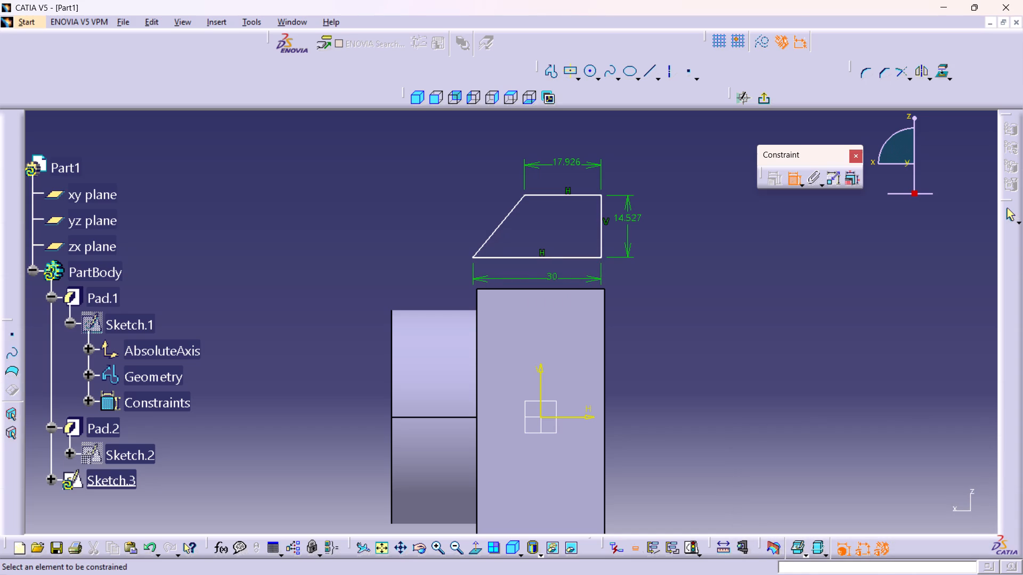
double_click(633, 215)
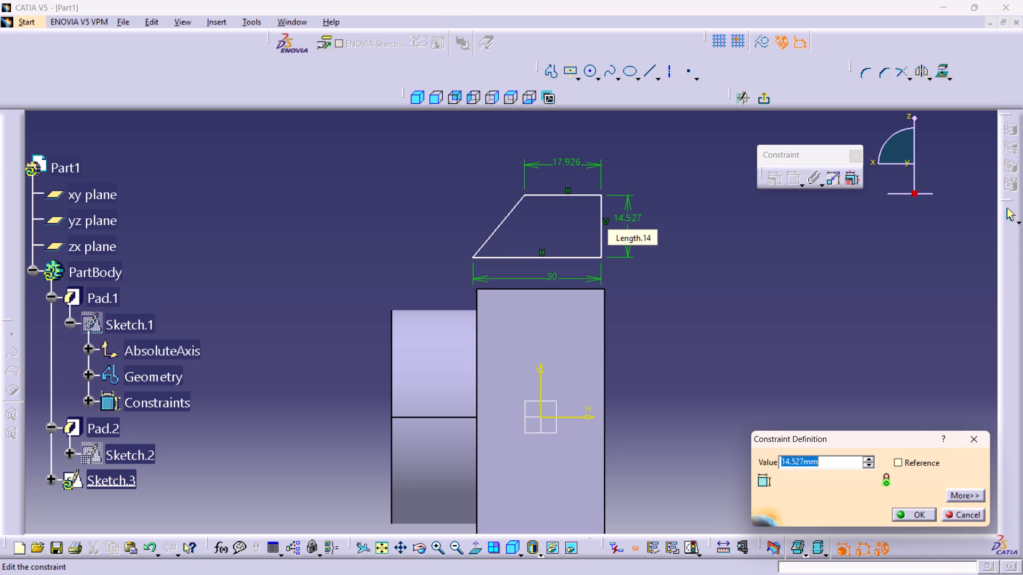
type("10")
key("Return")
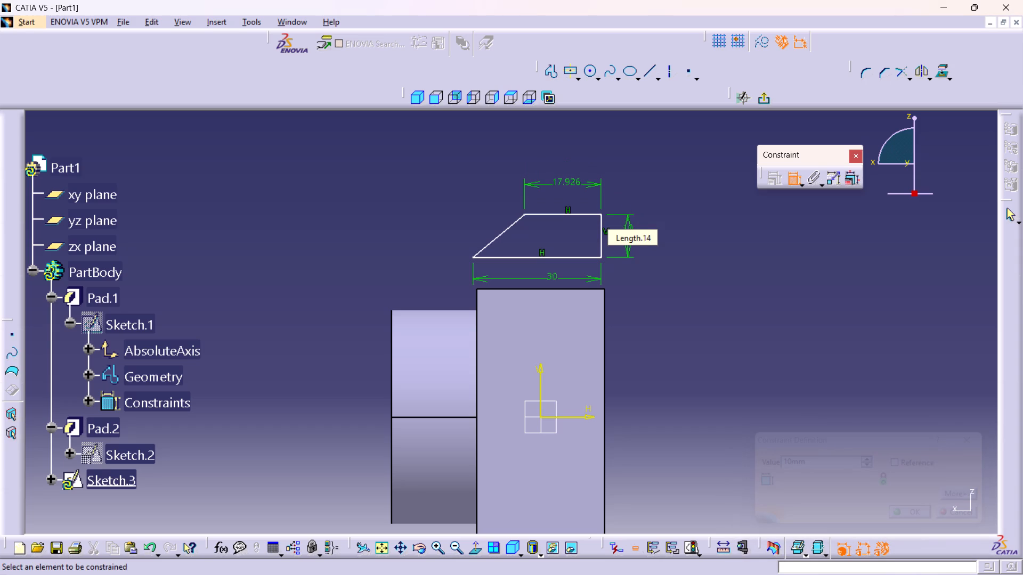
Replace the profile's top line length dimension with an angle dimension between the sloped line and the bottom line.
left_click(506, 228)
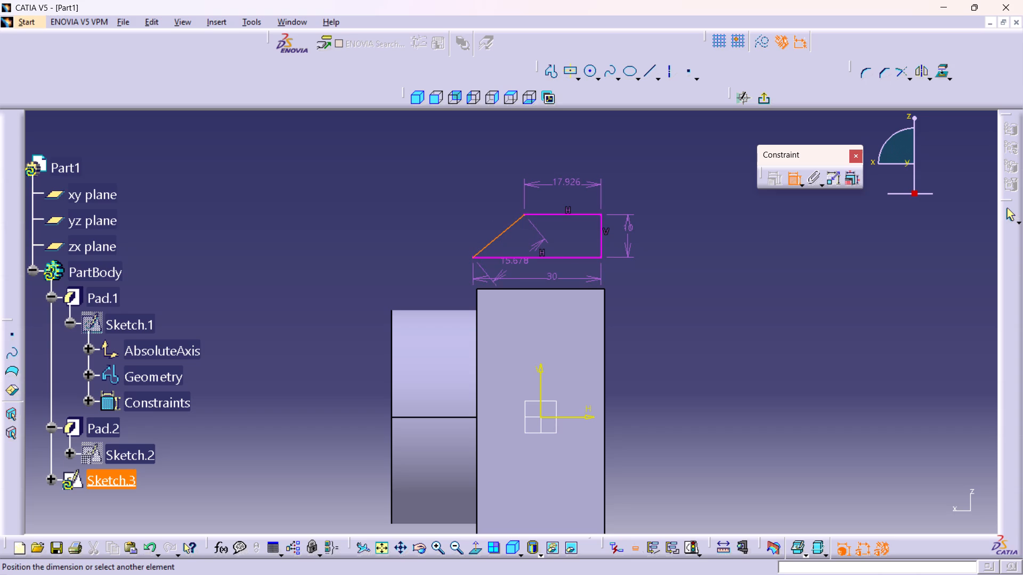
left_click(518, 257)
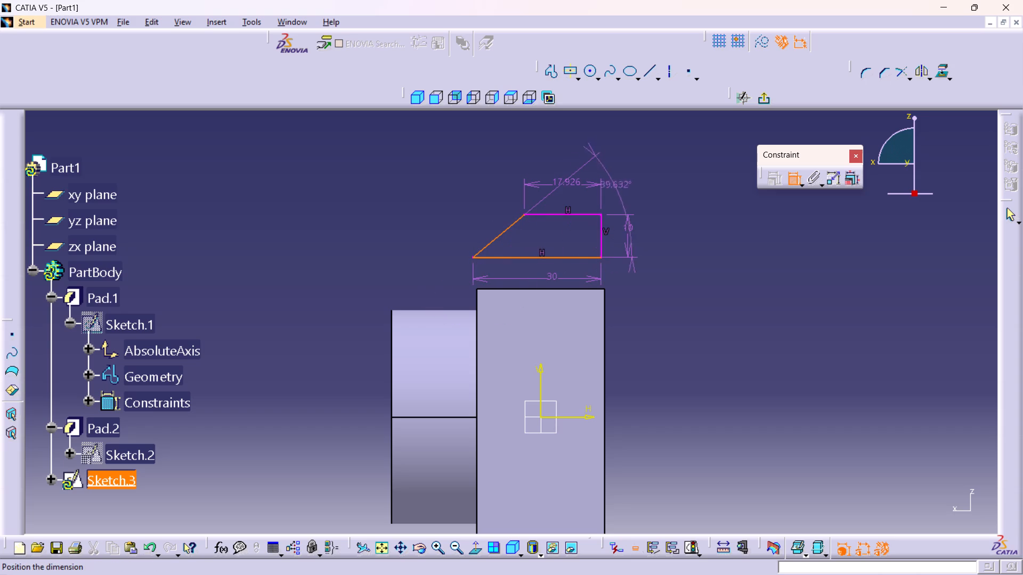
left_click(679, 161)
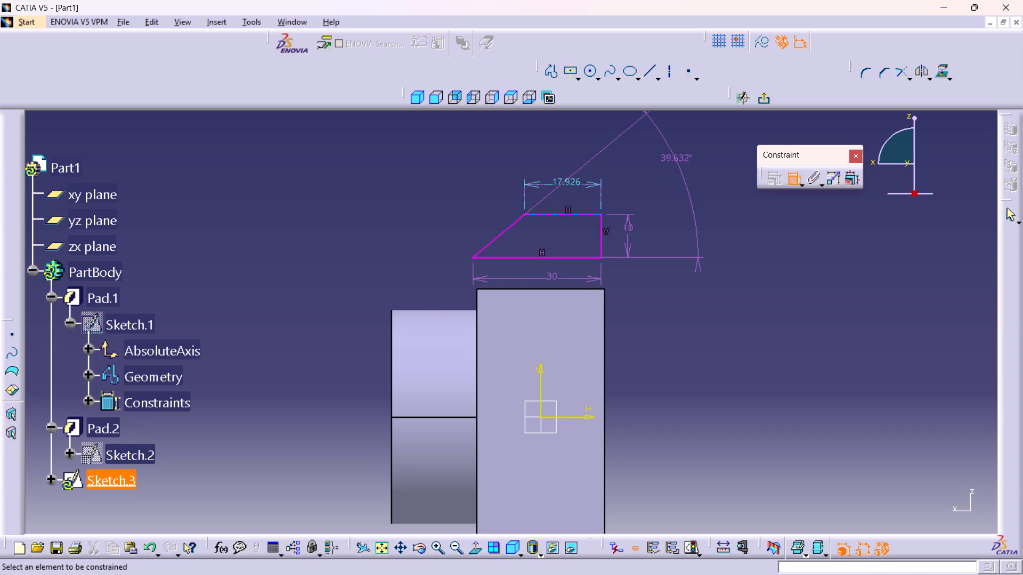
left_click(582, 182)
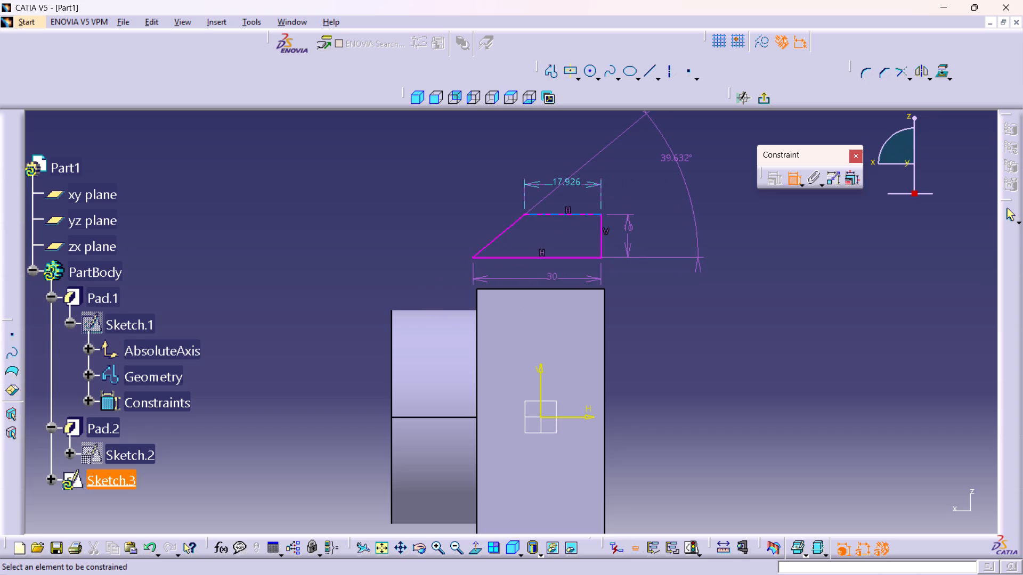
left_click(574, 182)
right_click(574, 182)
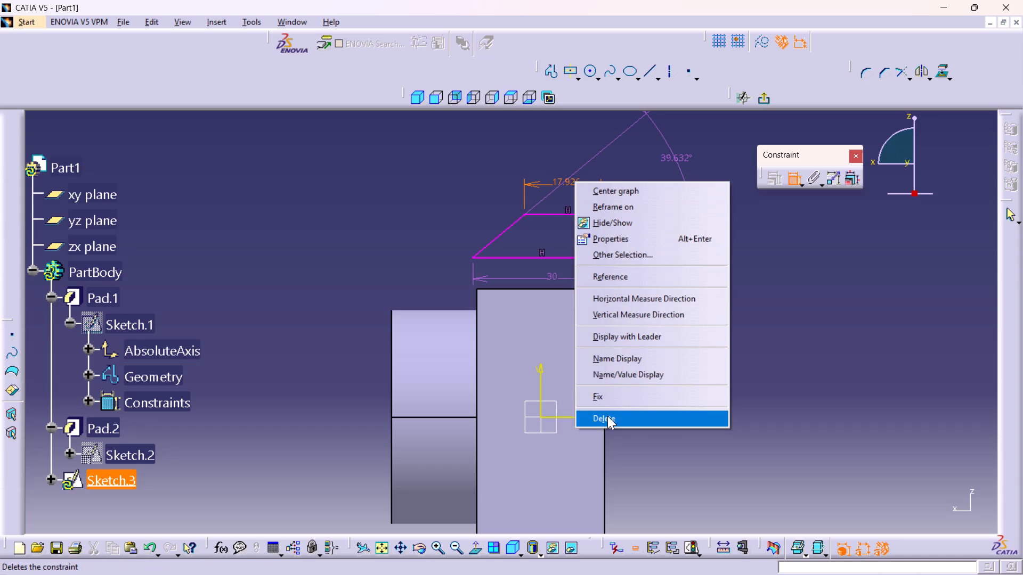
left_click(607, 416)
Set the angle between the profile's sloped line and bottom line to 45 degrees.
double_click(672, 158)
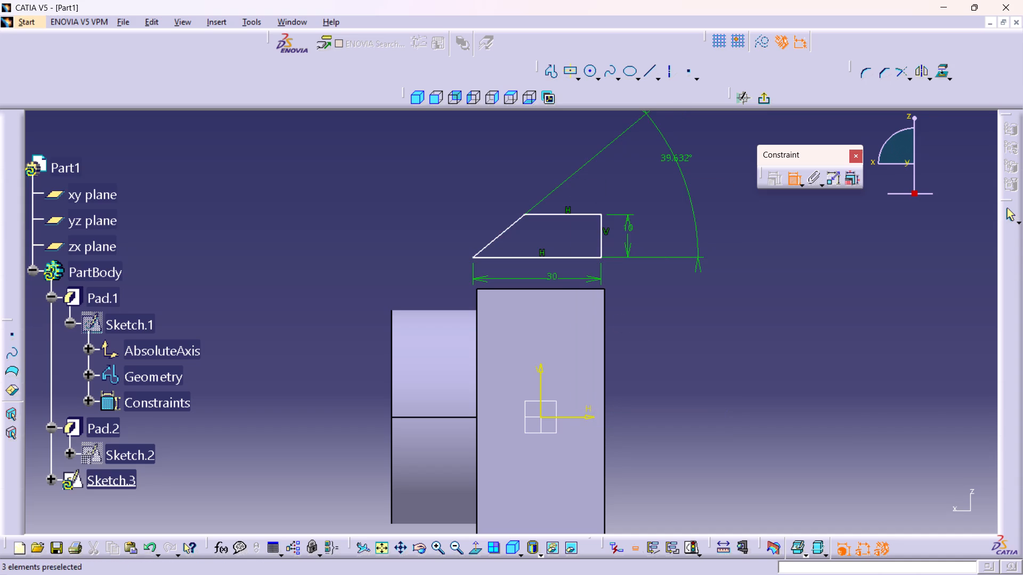
type("45")
key("Return")
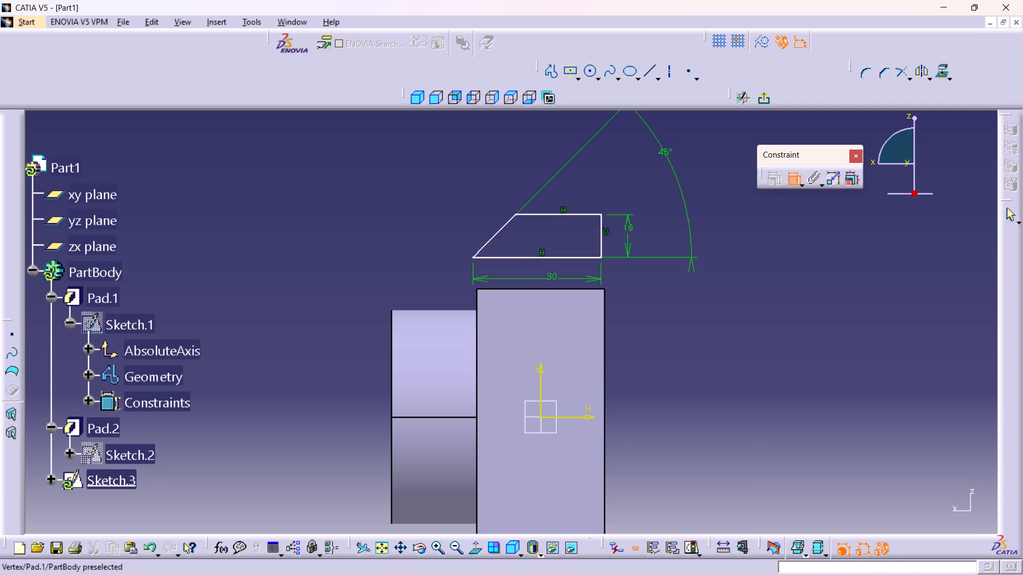
Make the profile's bottom line coincident with the block's top edge and its vertical line coincident with the block's edge opposite the boss; exit the sketch.
left_click(566, 256)
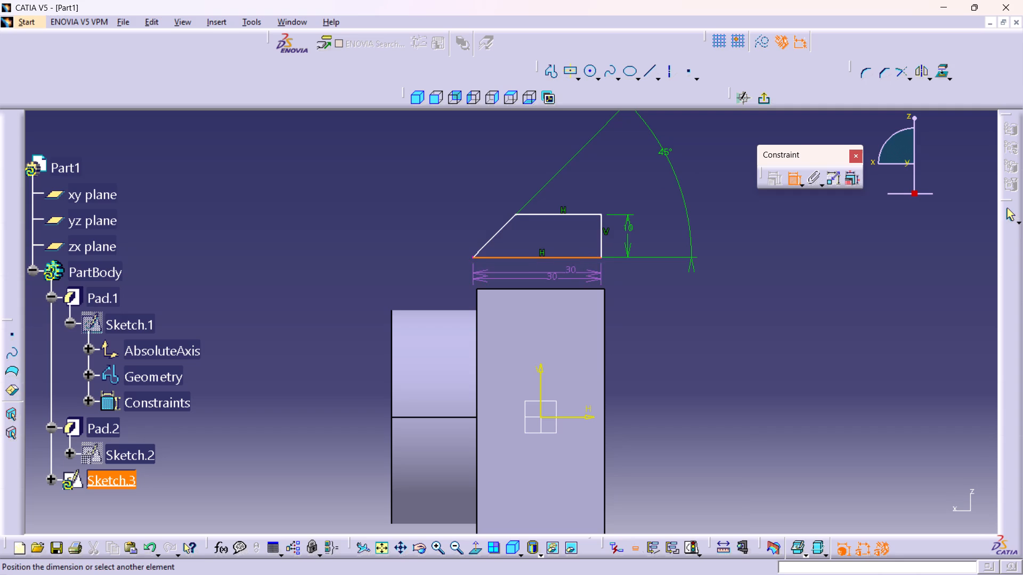
left_click(575, 287)
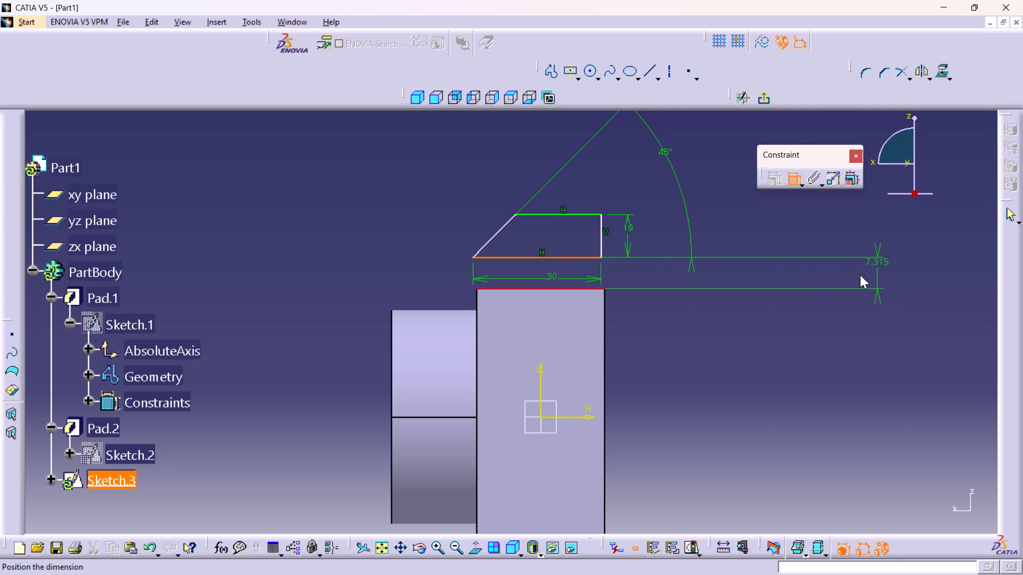
right_click(860, 275)
left_click(896, 382)
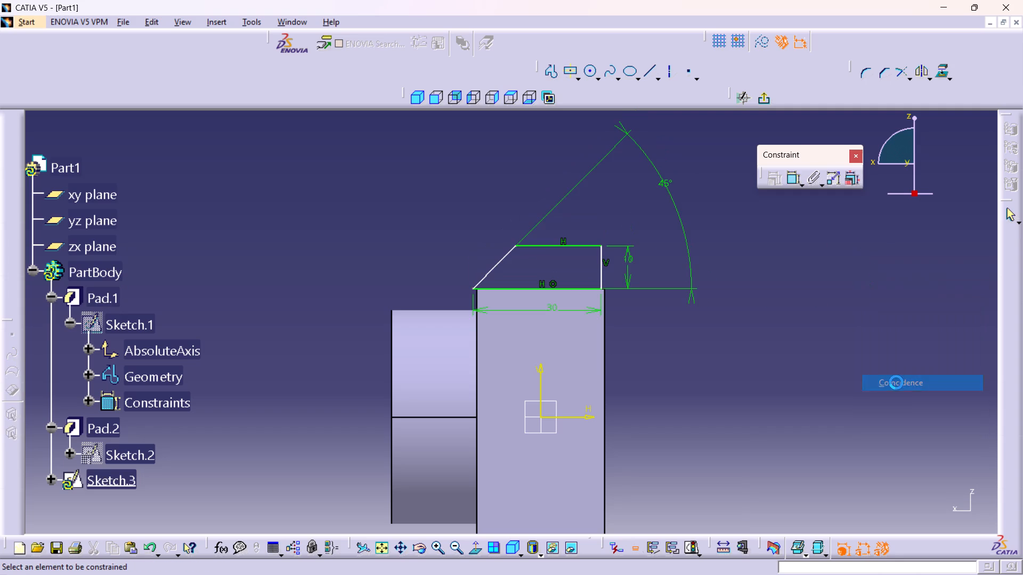
left_click(605, 267)
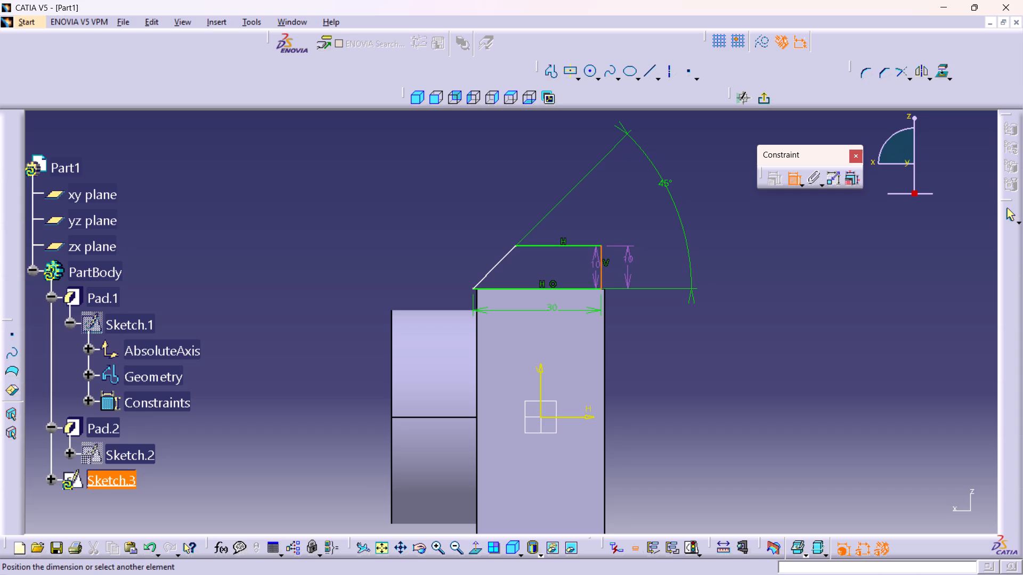
left_click(607, 359)
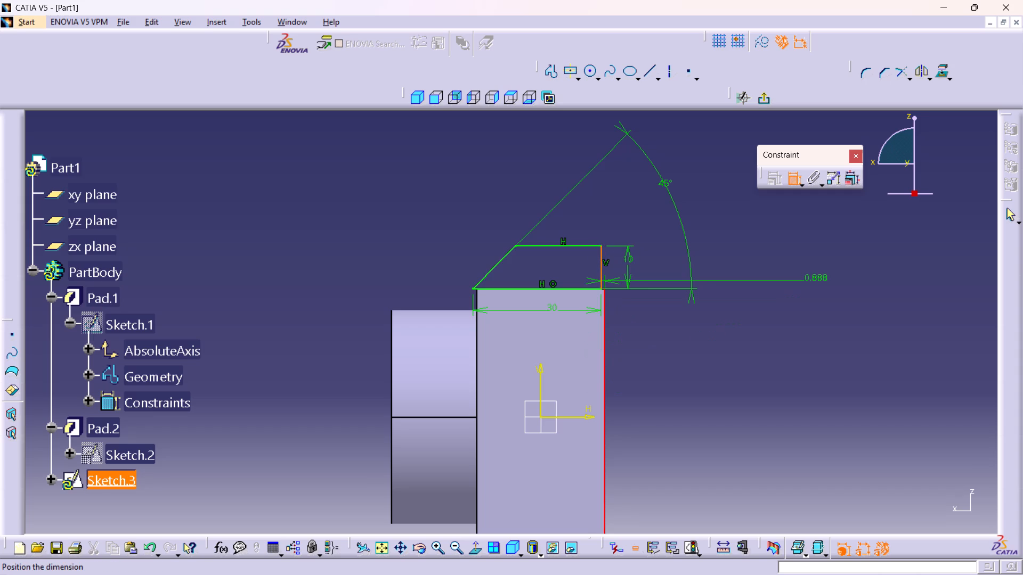
right_click(817, 280)
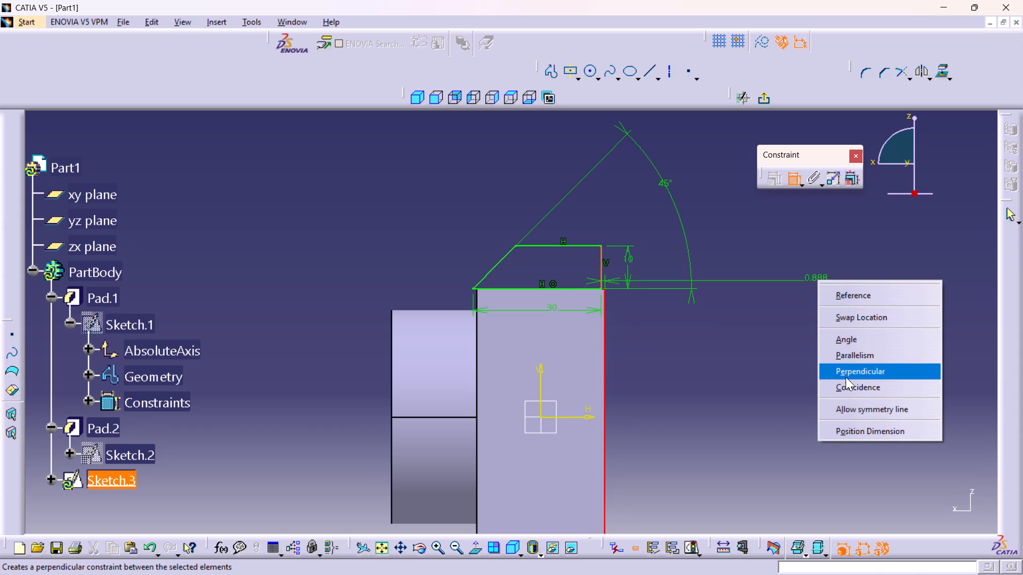
left_click(843, 391)
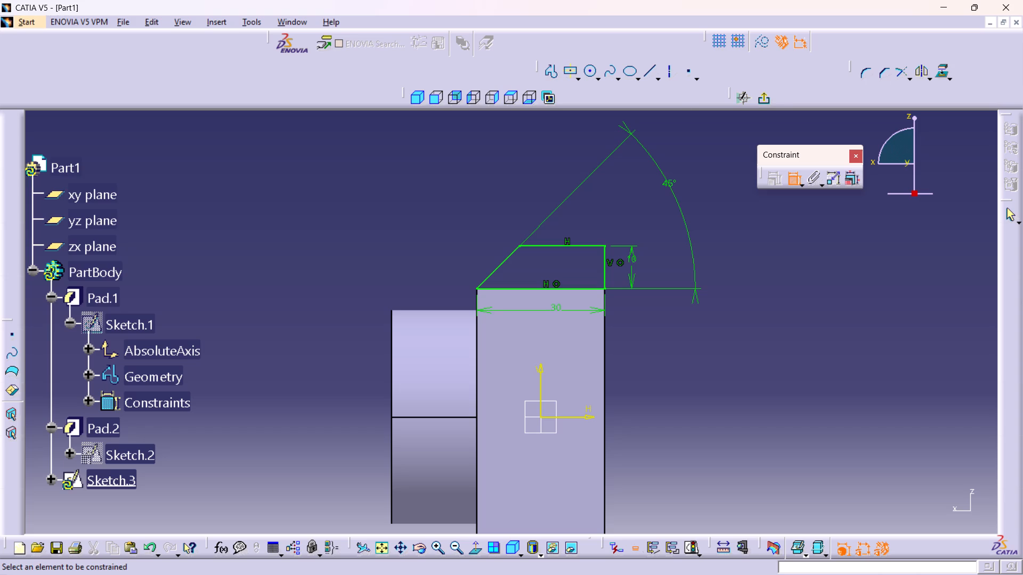
left_click(768, 101)
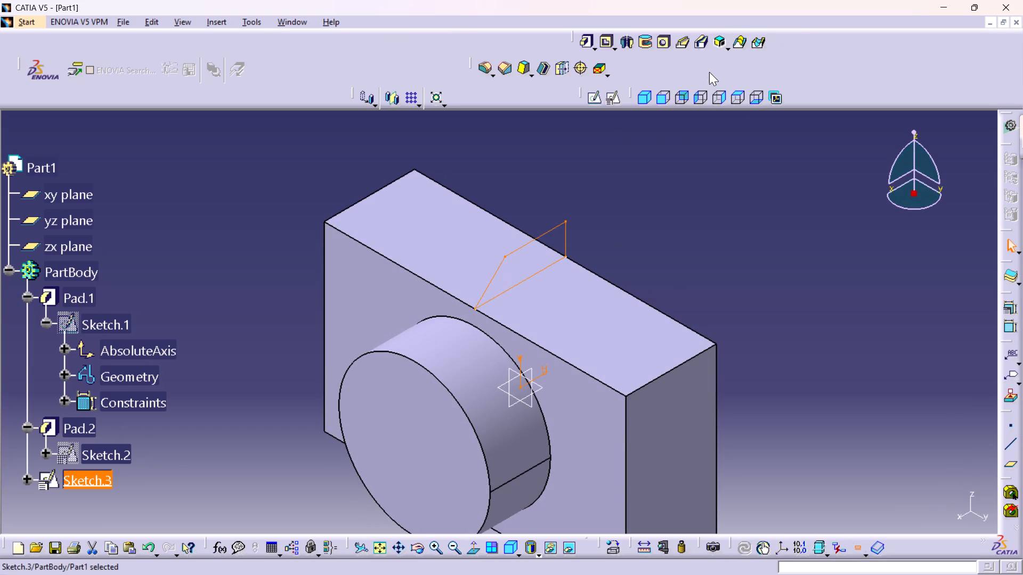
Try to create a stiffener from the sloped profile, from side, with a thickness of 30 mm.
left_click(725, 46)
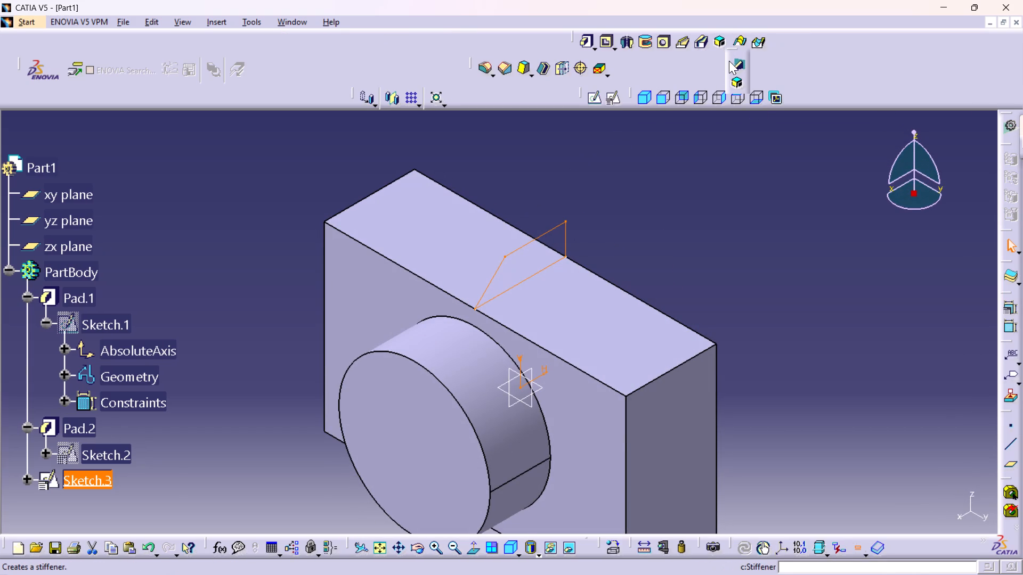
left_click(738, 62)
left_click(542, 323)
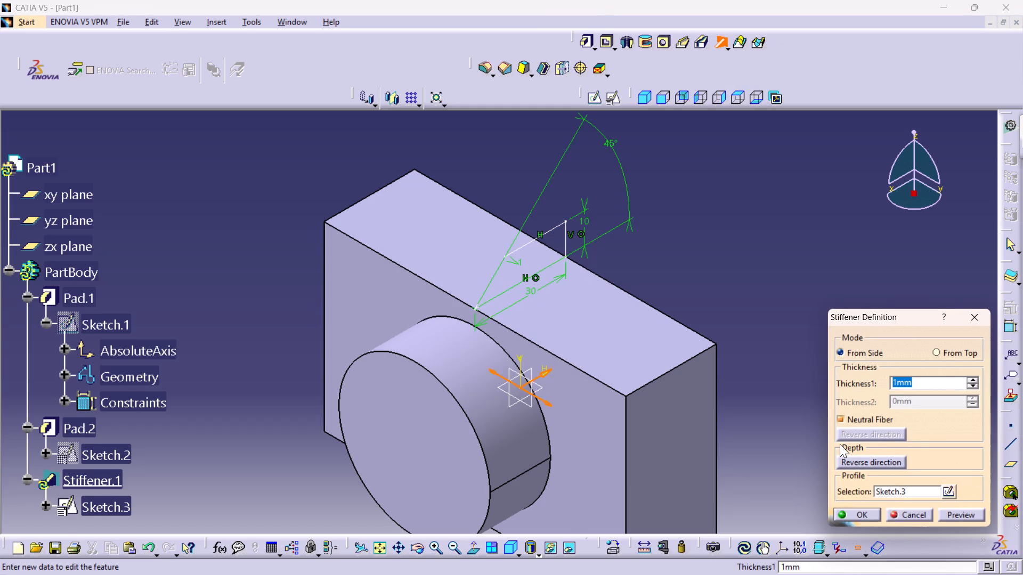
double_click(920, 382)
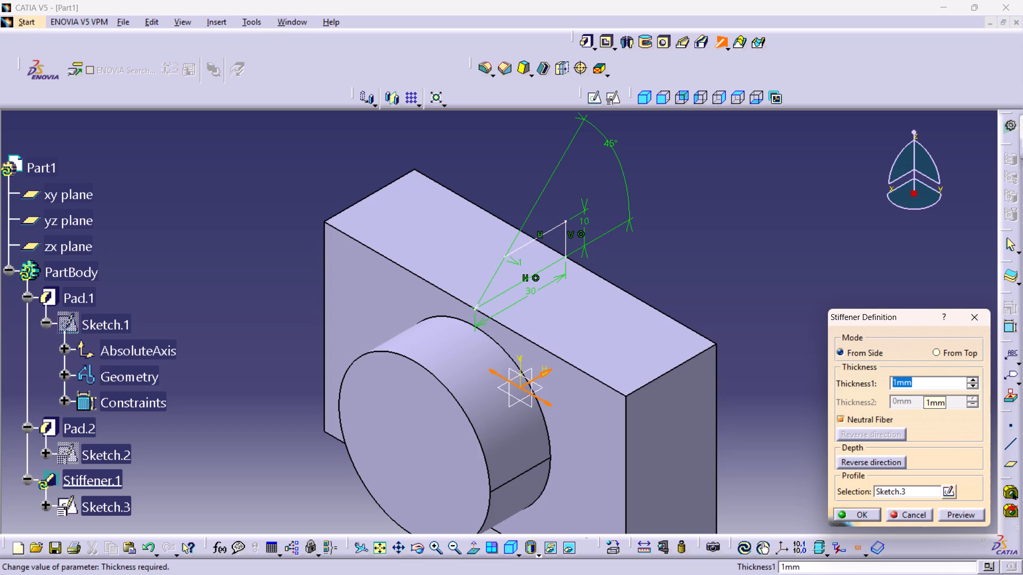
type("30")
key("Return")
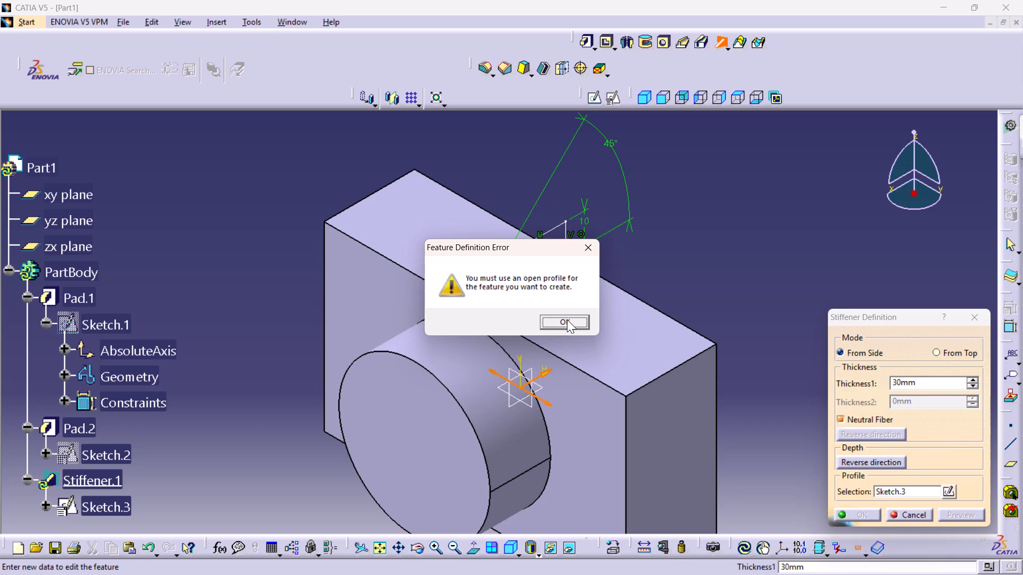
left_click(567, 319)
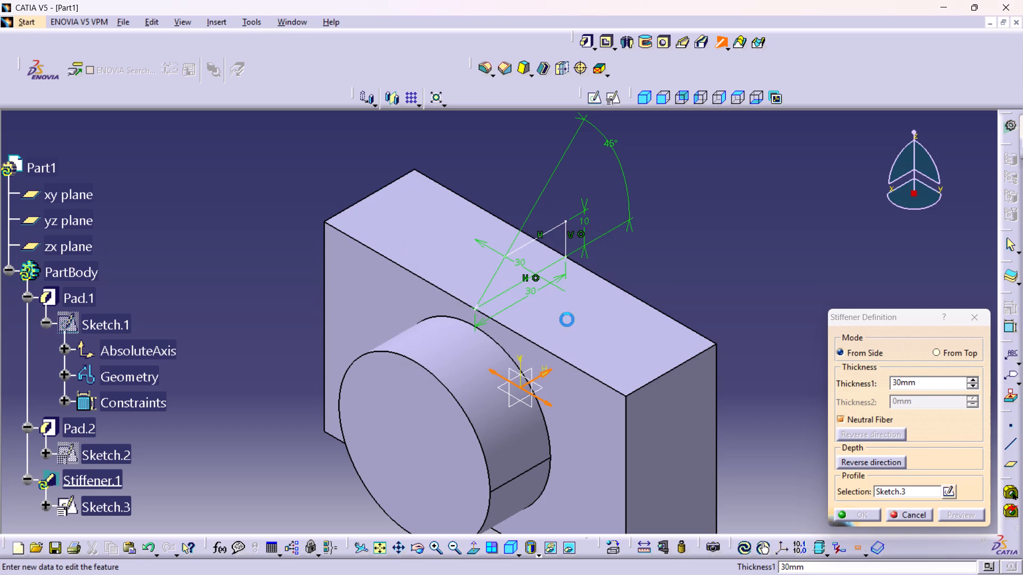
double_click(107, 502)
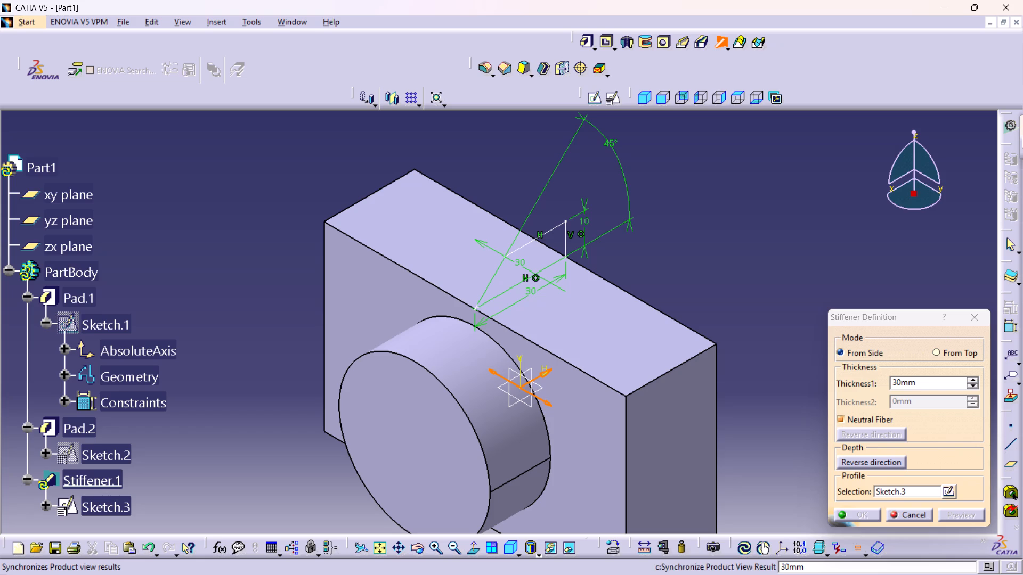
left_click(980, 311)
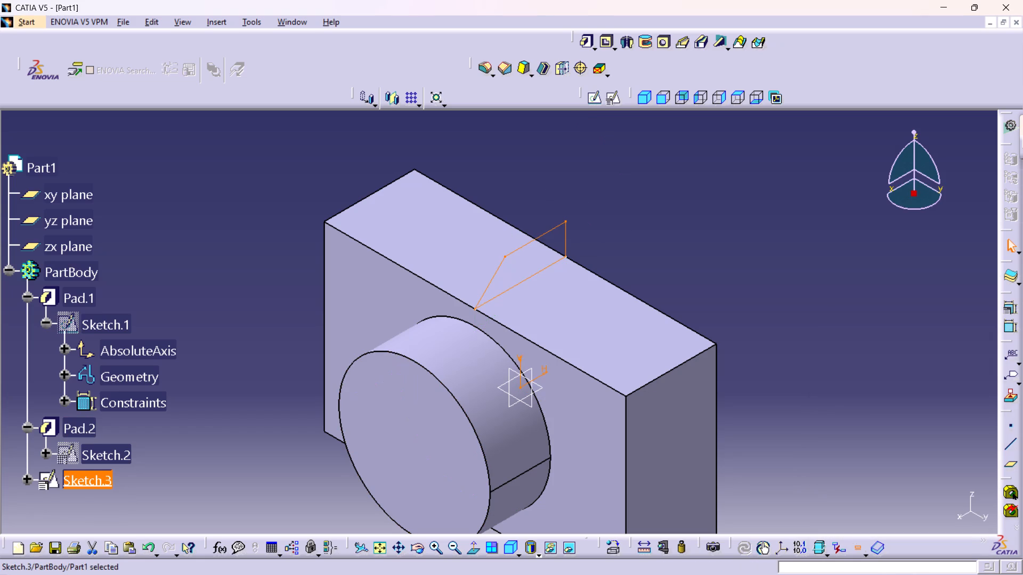
Reopen the sloped profile's sketch on top of the block for editing.
double_click(79, 484)
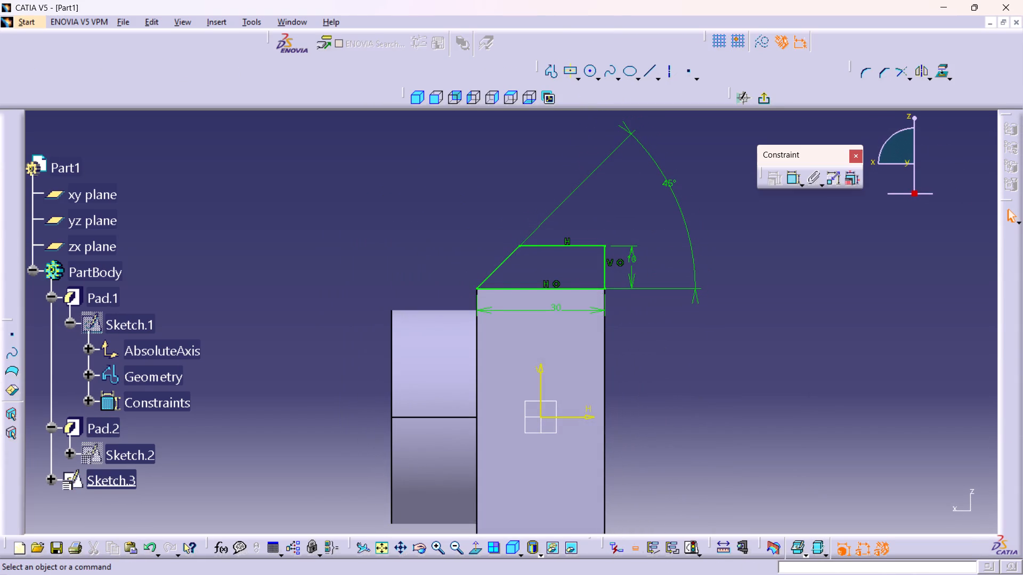
middle_click_drag(506, 296, 473, 178)
right_click(506, 296)
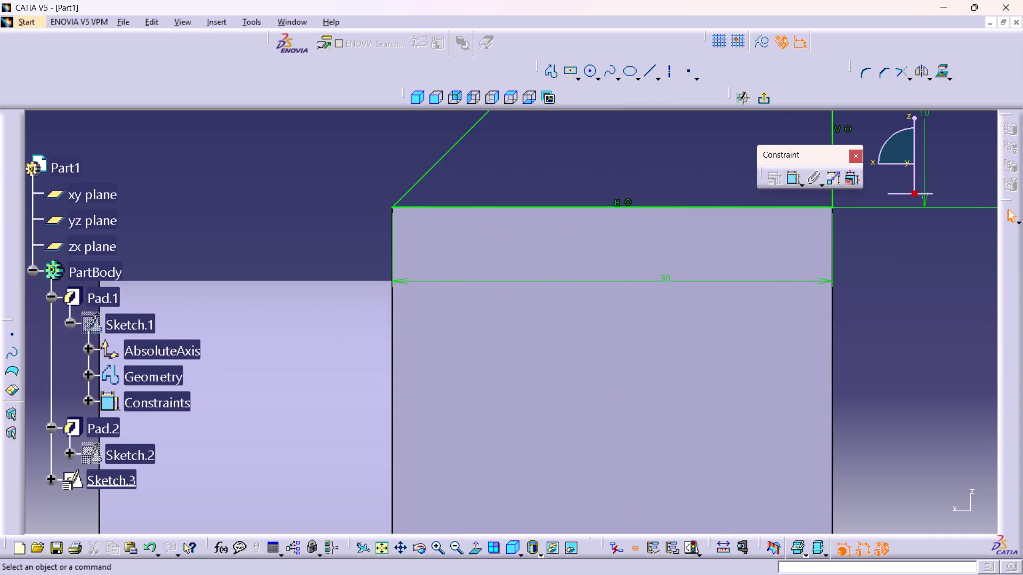
middle_click_drag(642, 147, 581, 309)
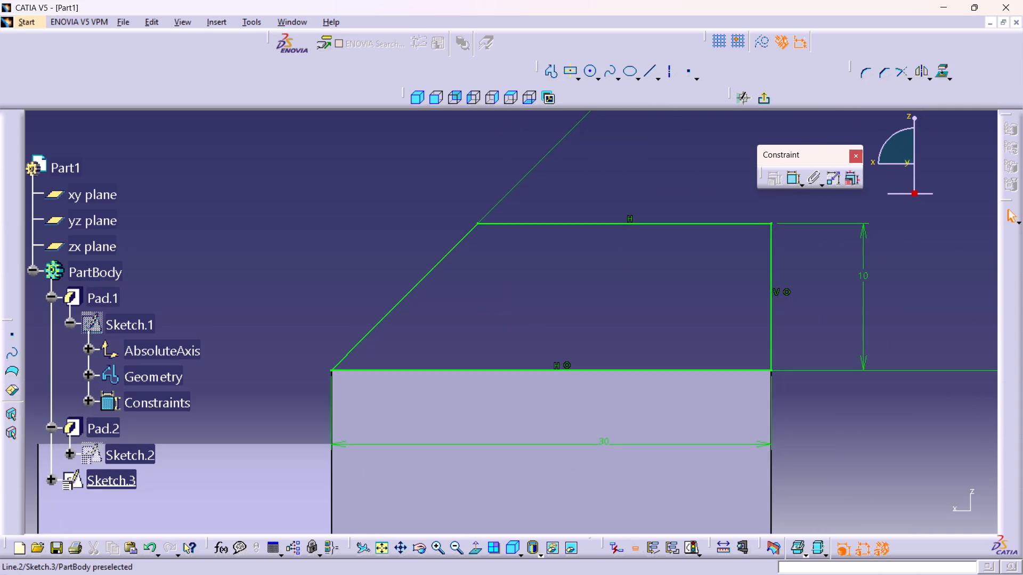
middle_click_drag(533, 319, 509, 265)
right_click(533, 319)
scroll(532, 311, "up", 1)
middle_click_drag(516, 247, 539, 315)
right_click(516, 247)
middle_click_drag(536, 308, 555, 399)
right_click(538, 310)
scroll(538, 310, "down", 1)
scroll(544, 330, "up", 1)
middle_click_drag(544, 330, 563, 401)
right_click(543, 330)
middle_click_drag(563, 397, 561, 457)
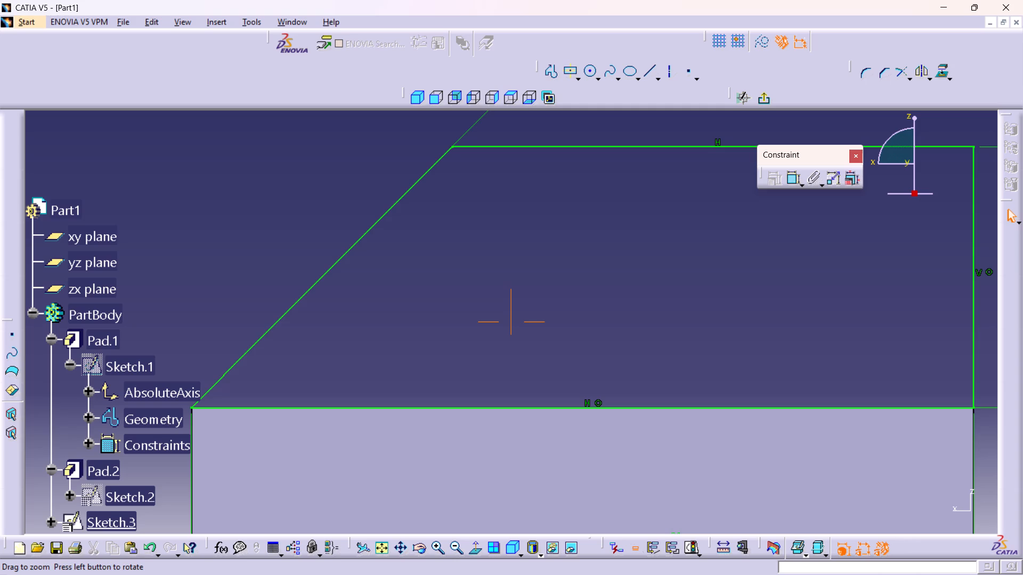
middle_click_drag(561, 457, 560, 489)
middle_click_drag(605, 233, 620, 373)
right_click(605, 233)
scroll(627, 400, "up", 1)
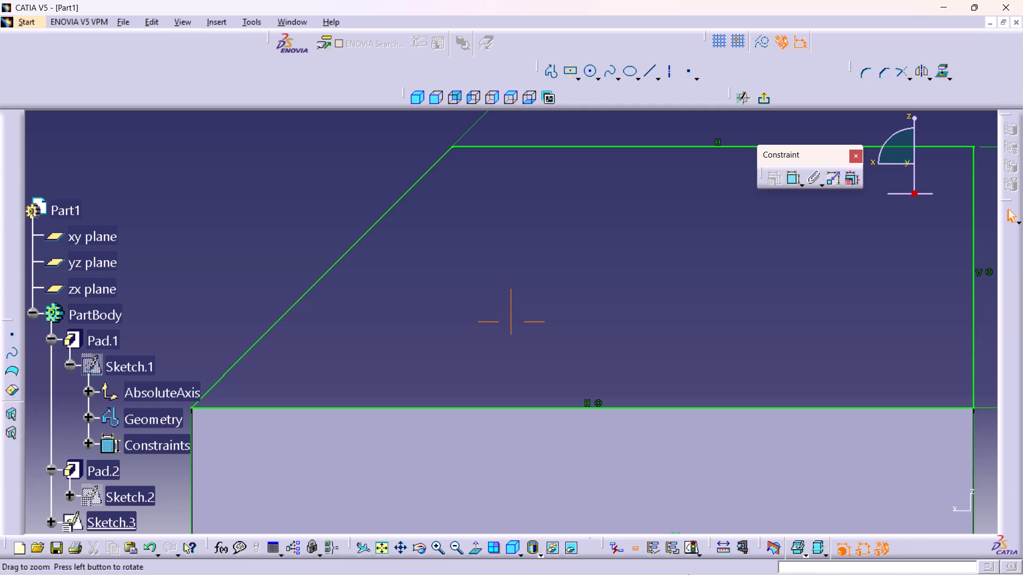
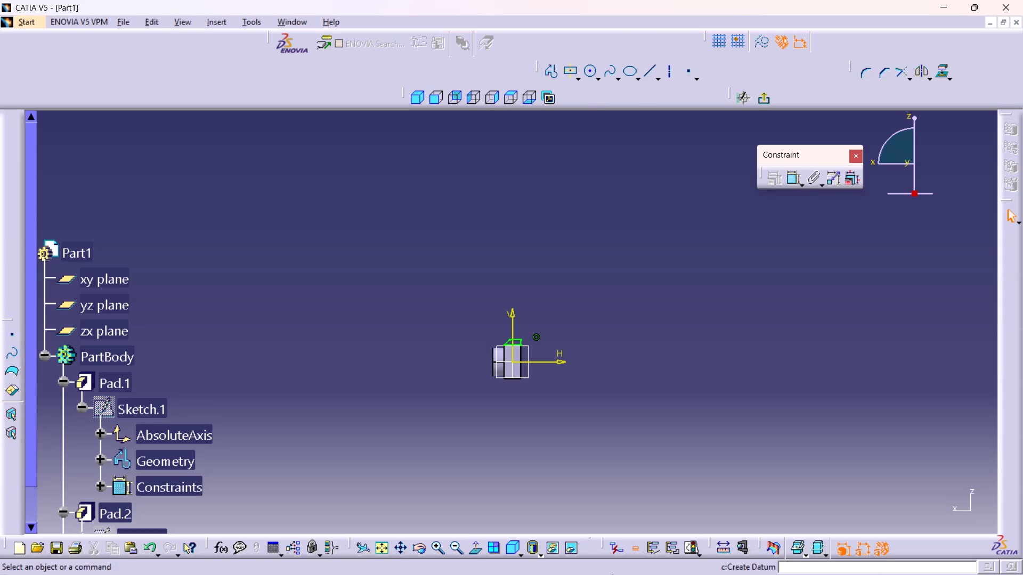
Examine the sloped profile's dimensions and constraints on top of the block and exit the sketch.
middle_click_drag(560, 422, 517, 365)
right_click(560, 422)
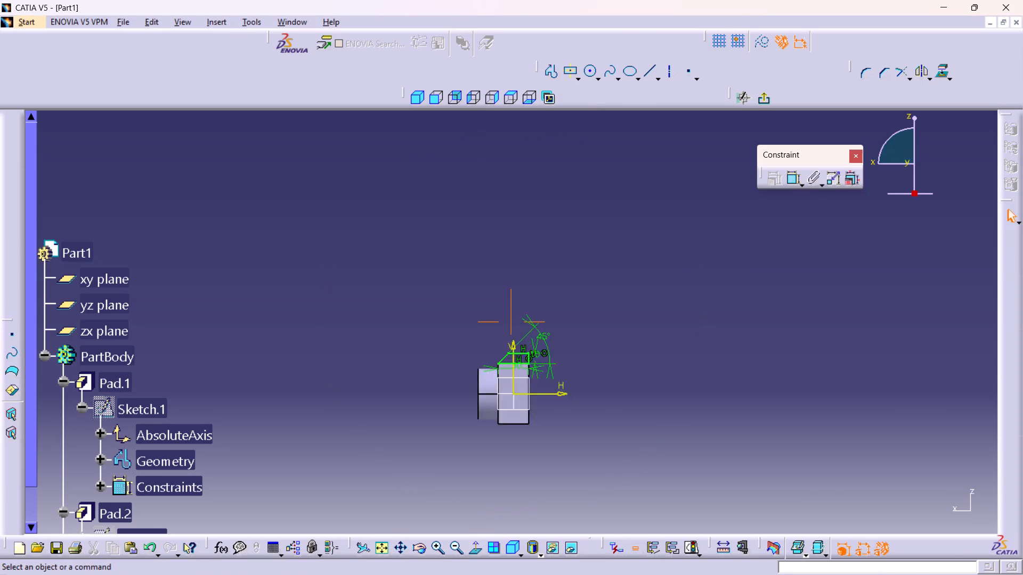
middle_click_drag(517, 365, 496, 323)
middle_click_drag(500, 471, 462, 375)
right_click(500, 471)
middle_click_drag(517, 462, 516, 266)
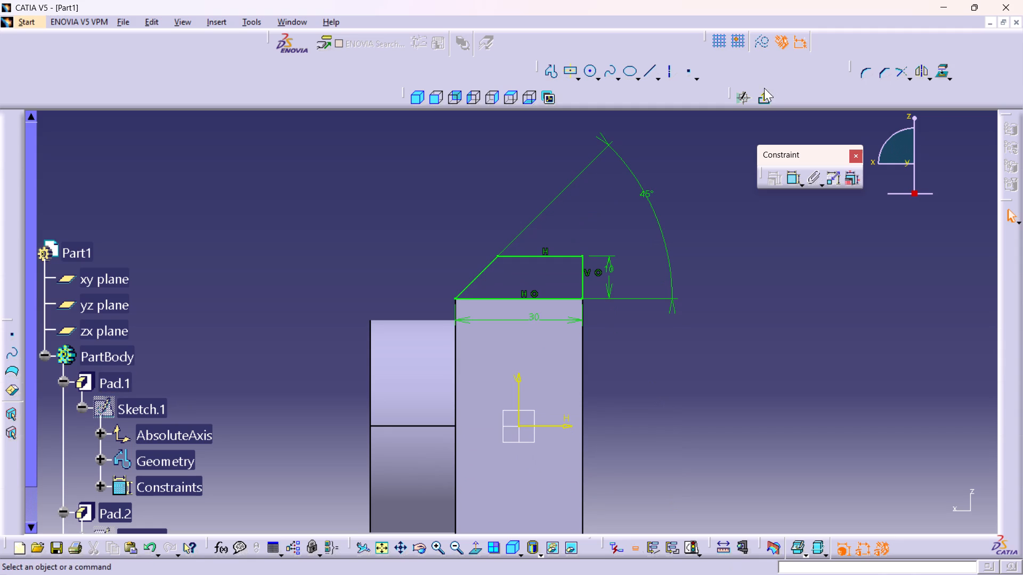
left_click(767, 94)
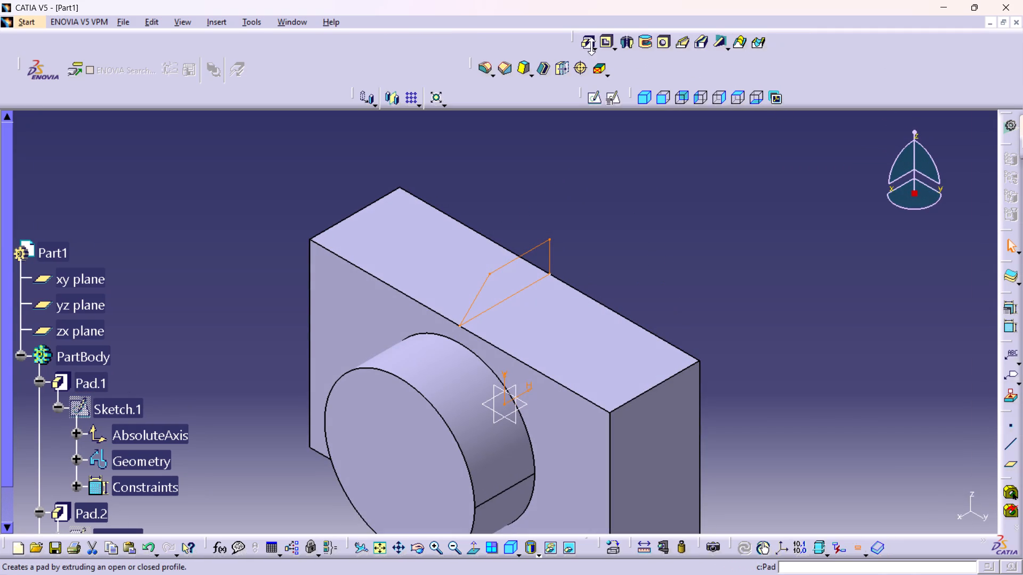
Create a pad from the sloped profile with a length of 15 mm and mirrored extent.
left_click(587, 44)
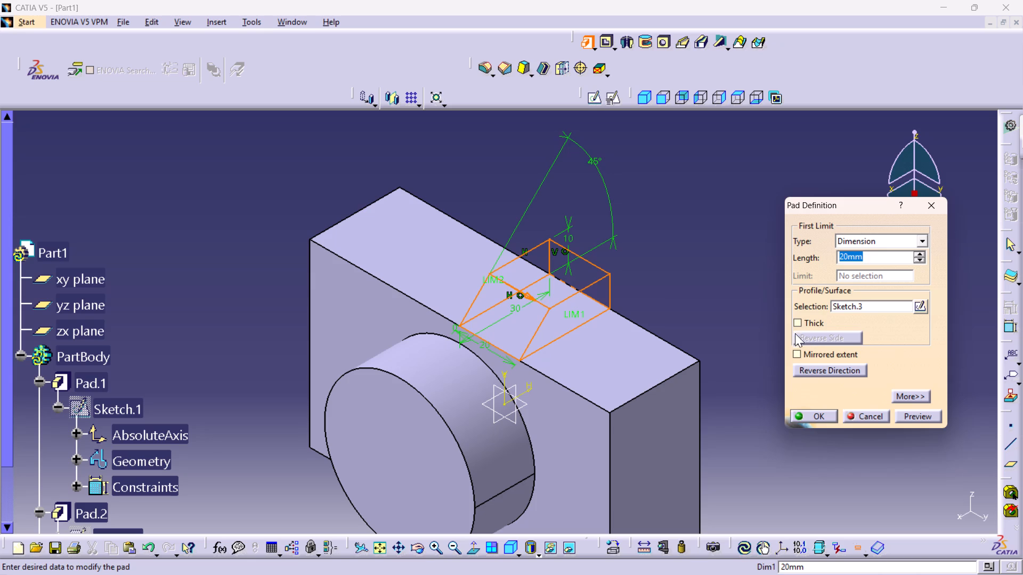
left_click(806, 355)
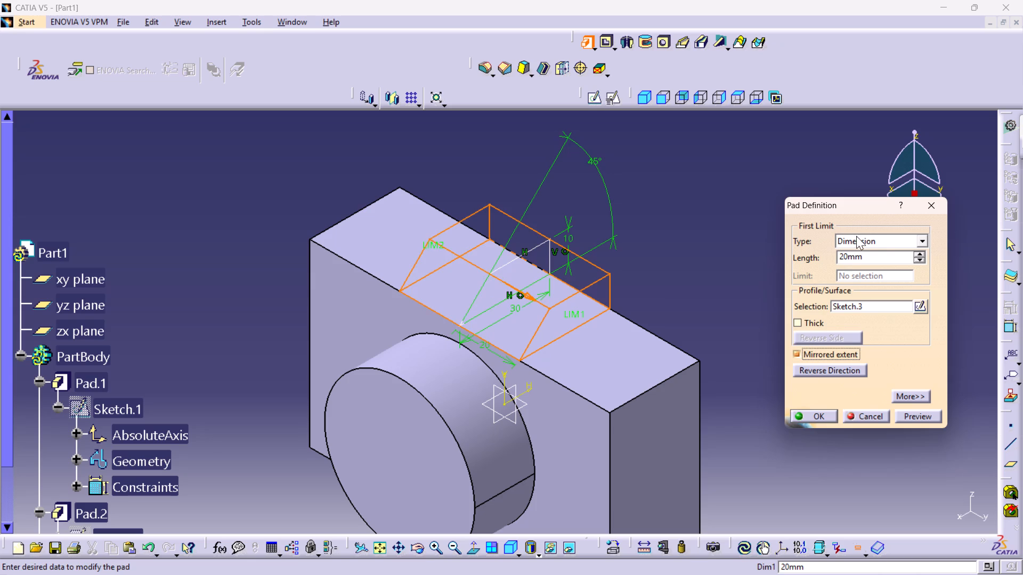
double_click(872, 256)
type("15")
key("Return")
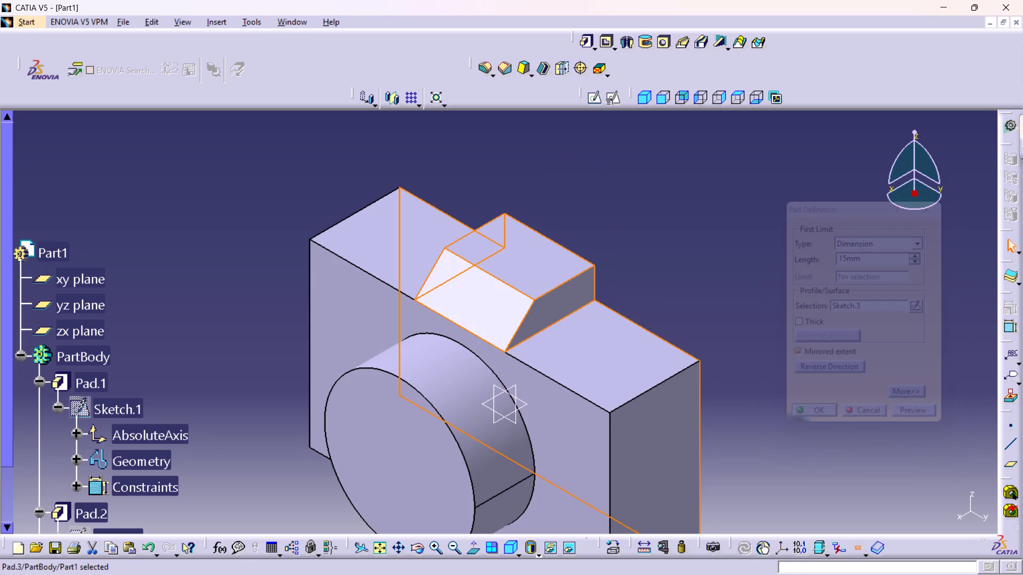
left_click(736, 325)
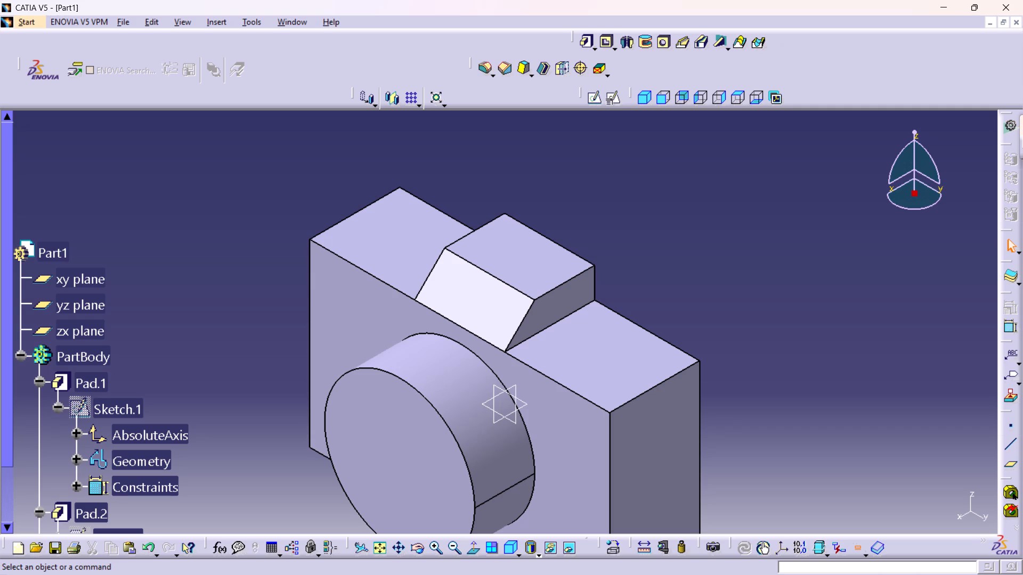
Deactivate the sloped pad on top of the block together with its aggregated elements.
middle_click_drag(675, 307, 673, 305)
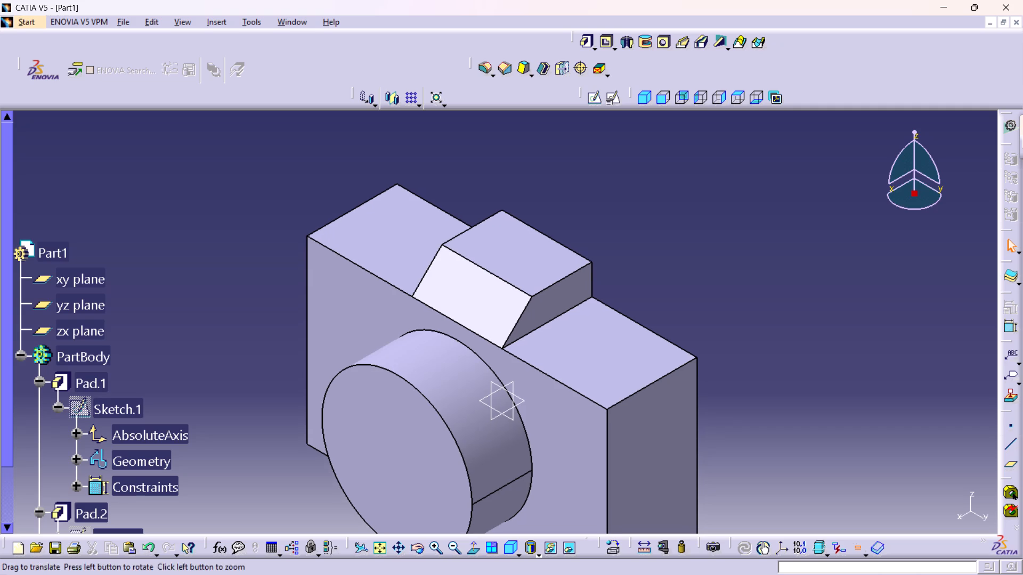
middle_click_drag(673, 305, 684, 335)
right_click(671, 304)
scroll(684, 335, "up", 1)
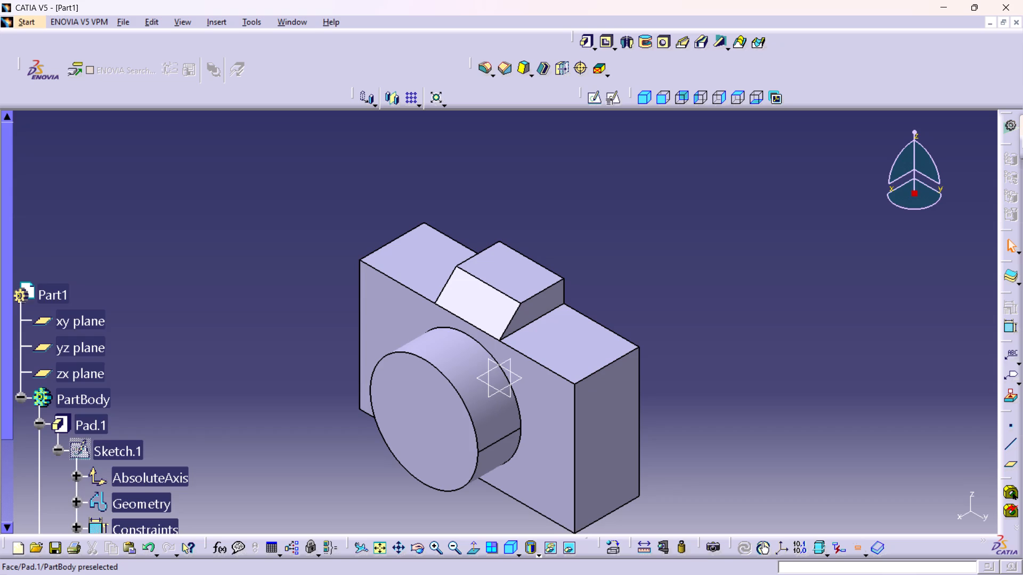
scroll(102, 376, "down", 4)
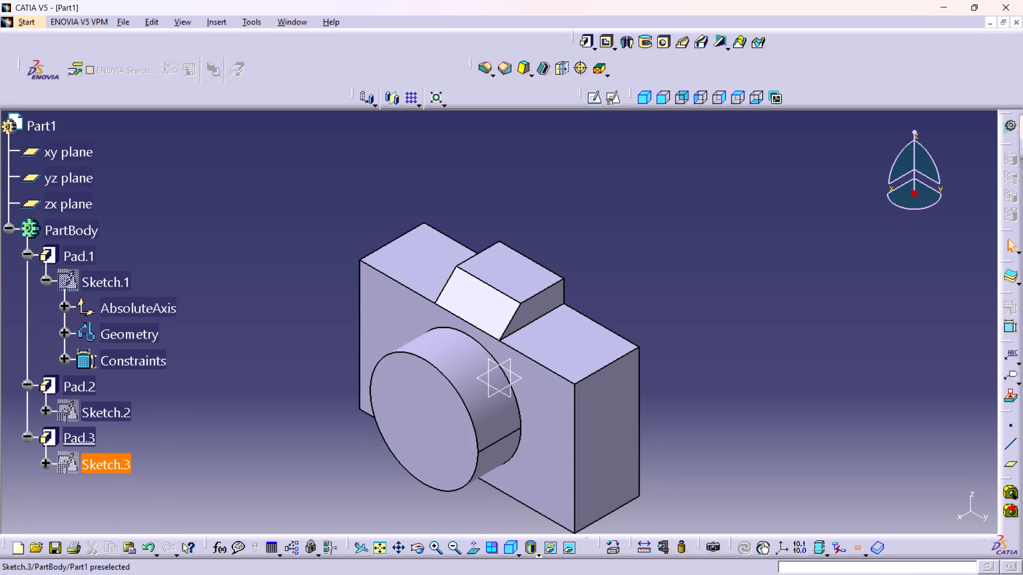
right_click(74, 433)
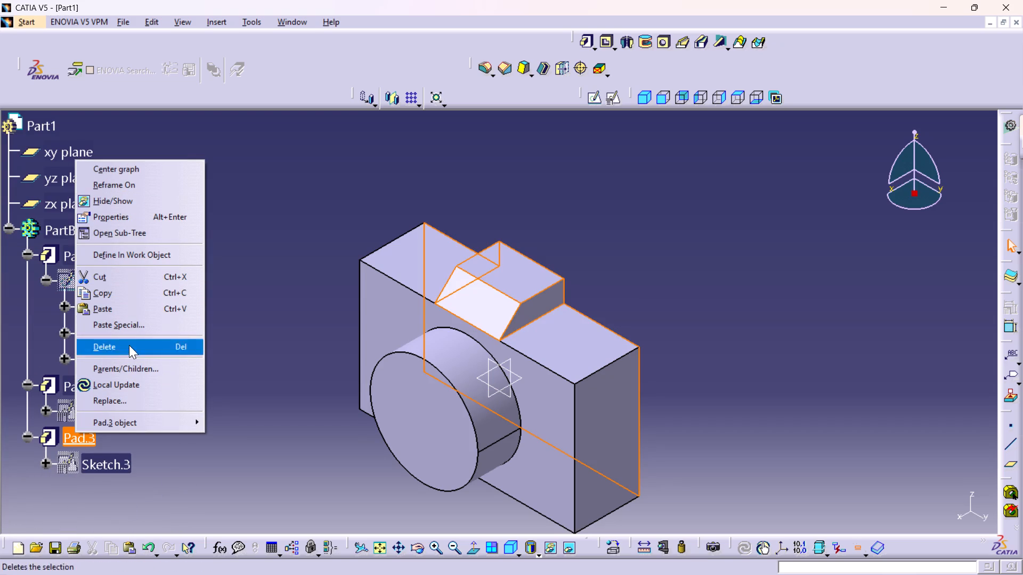
left_click(147, 428)
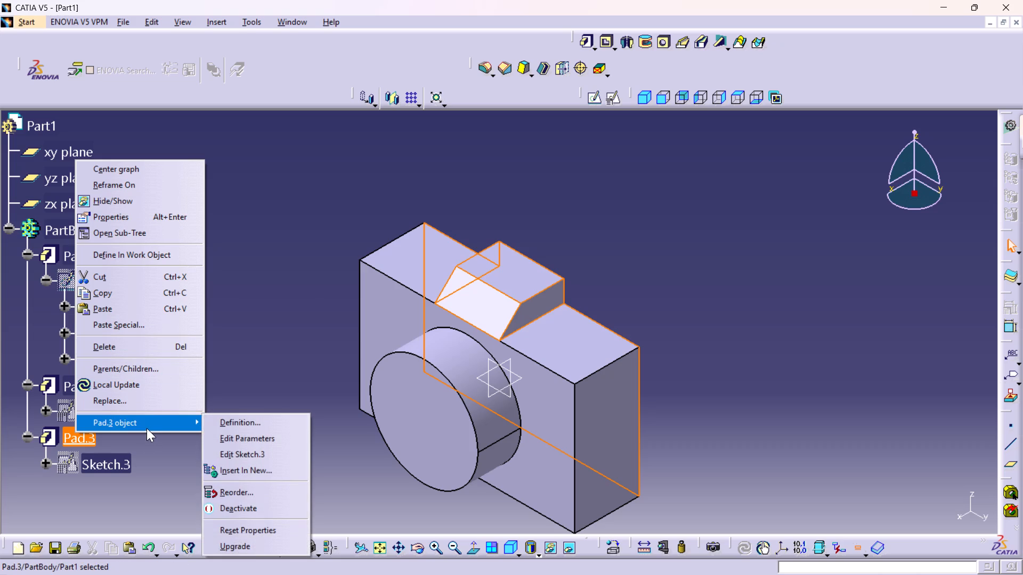
left_click(240, 508)
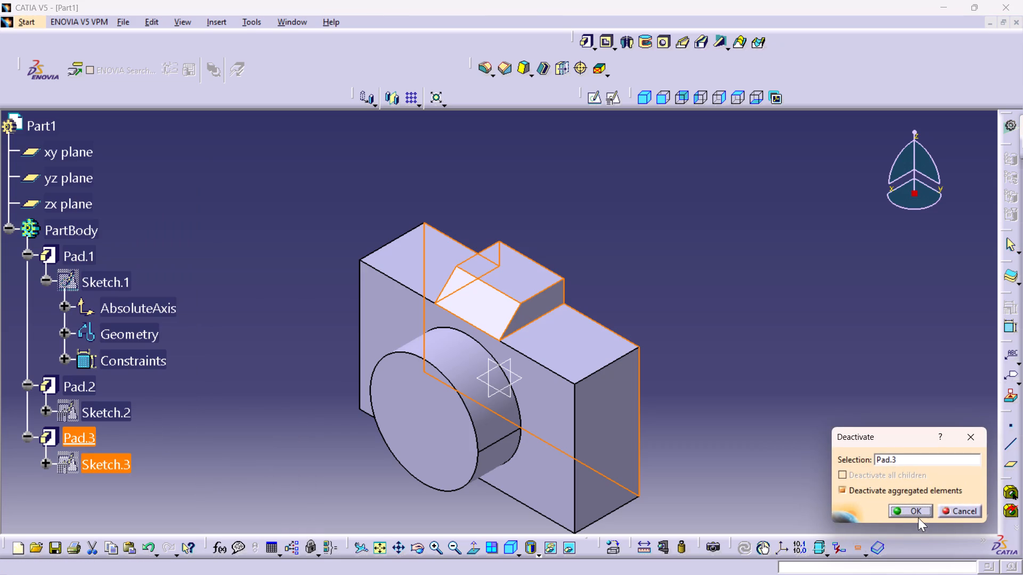
left_click(911, 511)
Select the block's top face.
left_click(546, 334)
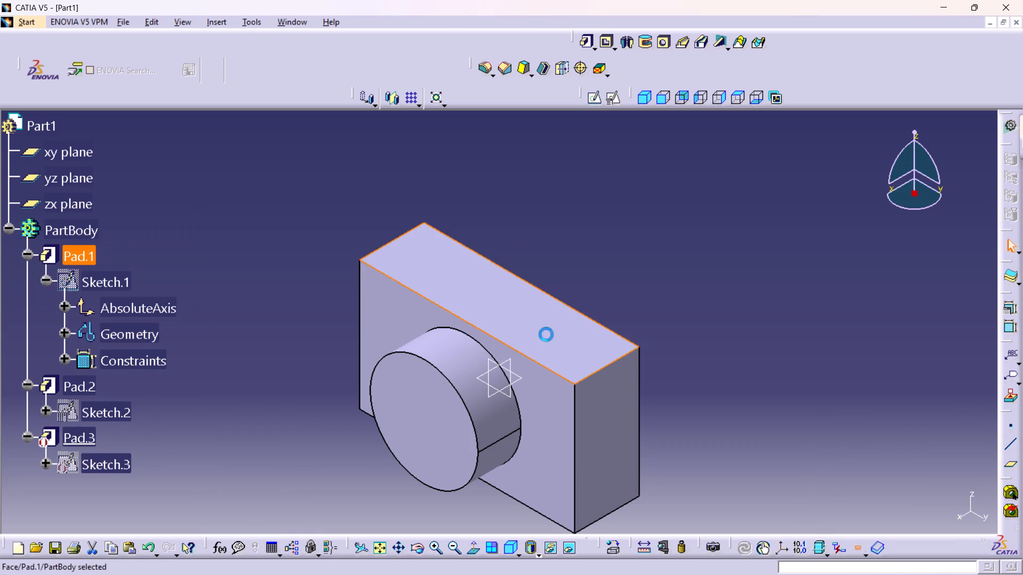
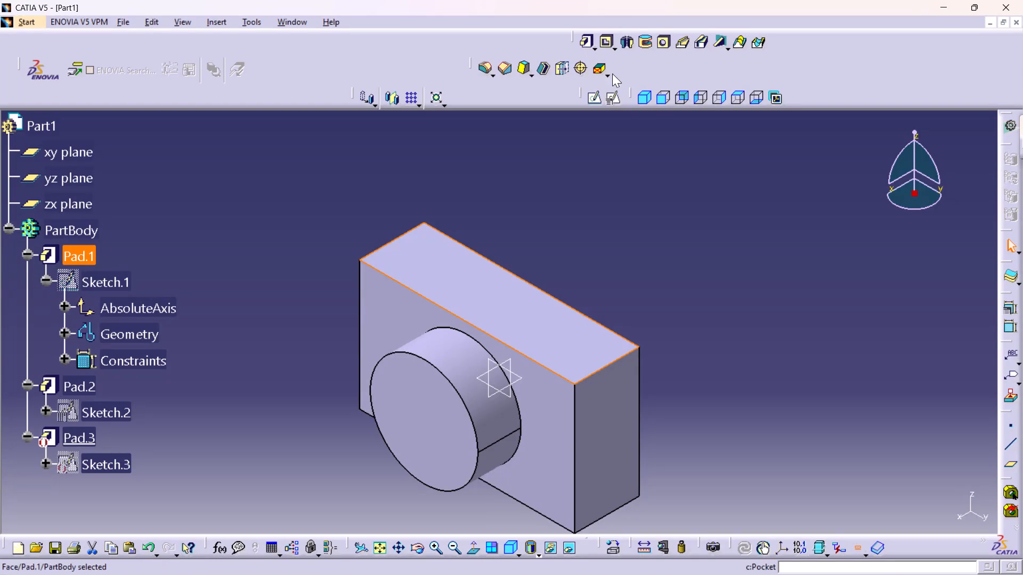
Create a positioned sketch on the block's top face with the axes swapped and the V direction reversed.
left_click(609, 96)
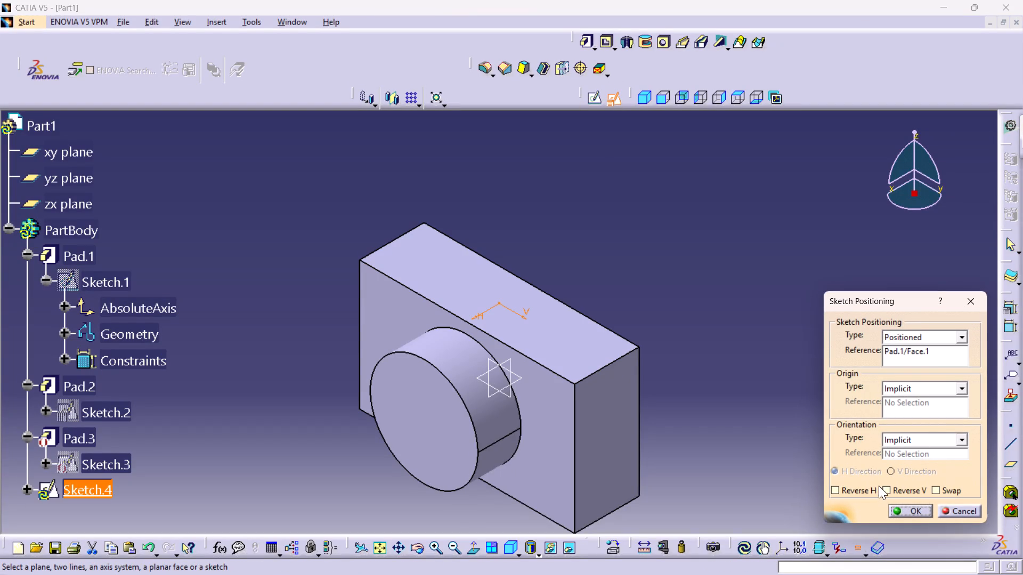
left_click(937, 487)
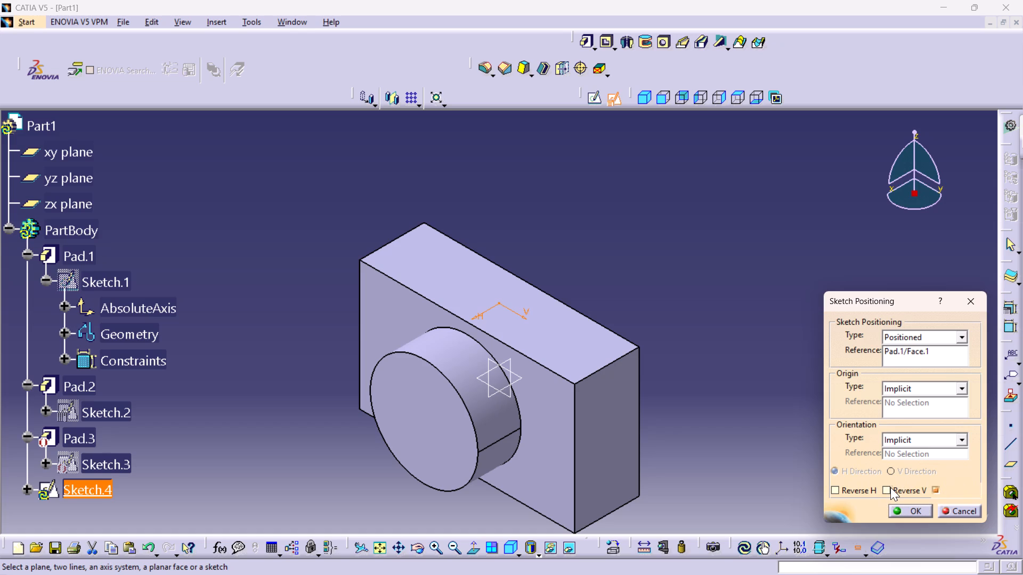
left_click(890, 487)
left_click(921, 510)
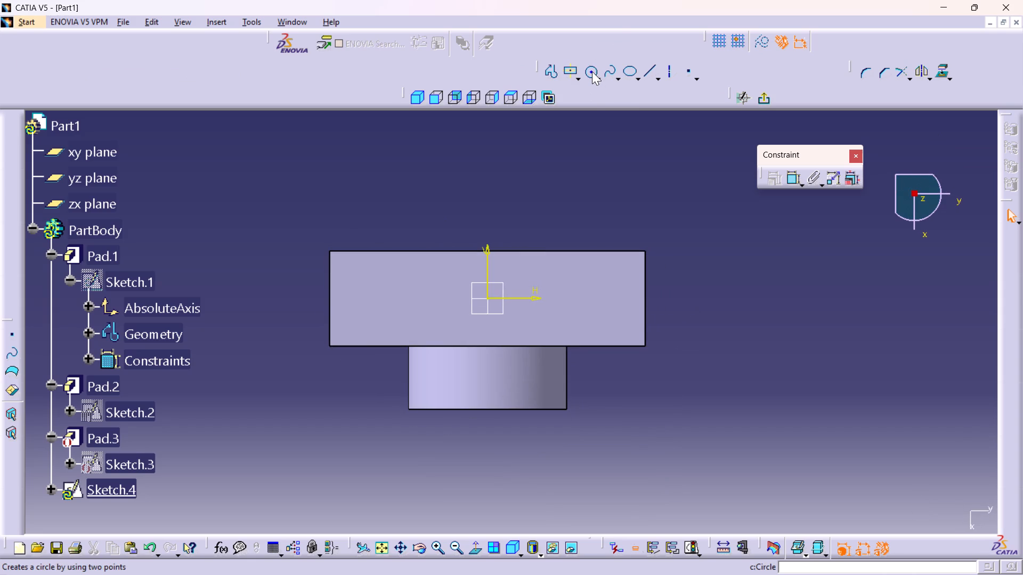
Sketch a circle about 15.8 mm in diameter near the right end of the block's top face.
left_click(592, 73)
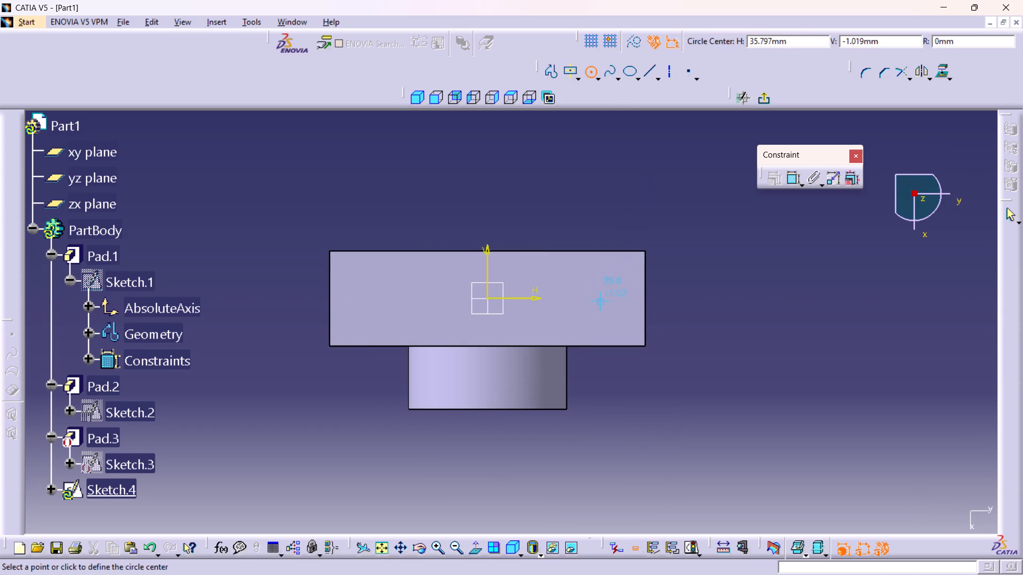
left_click(603, 301)
left_click(618, 319)
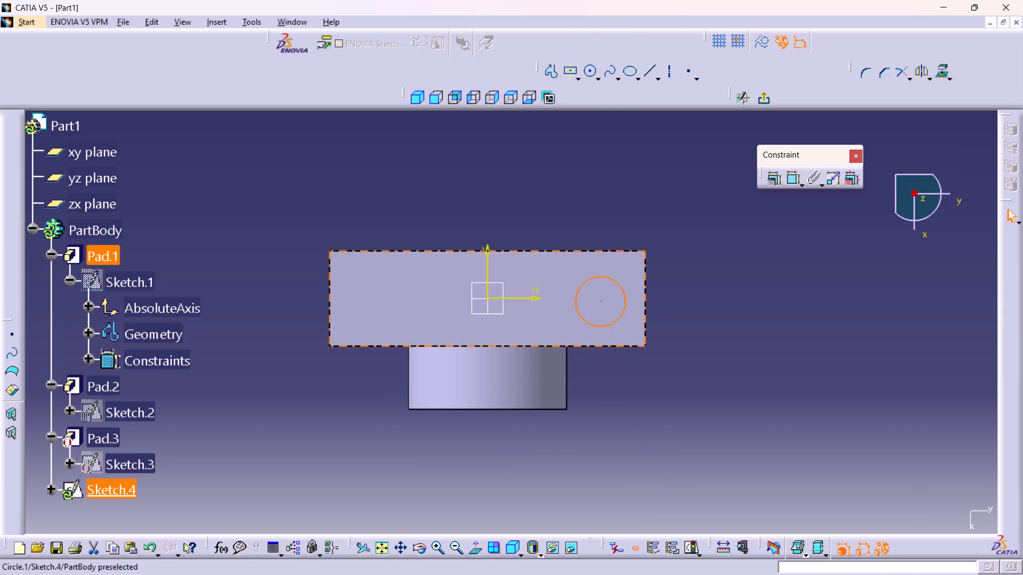
left_click(590, 156)
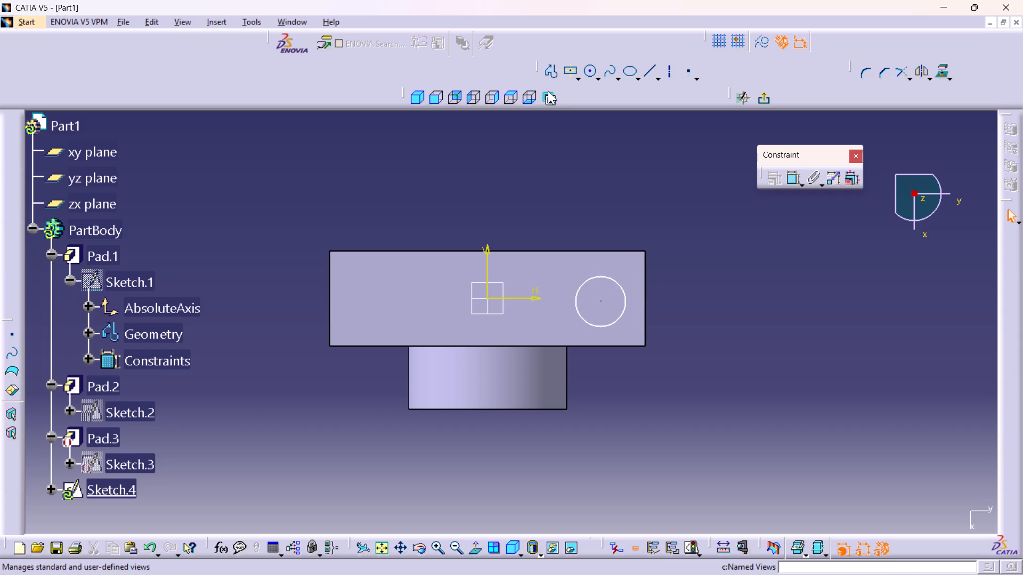
Sketch a centered rectangle about 12 mm high near the left end of the block's top face.
left_click(548, 71)
left_click(548, 71)
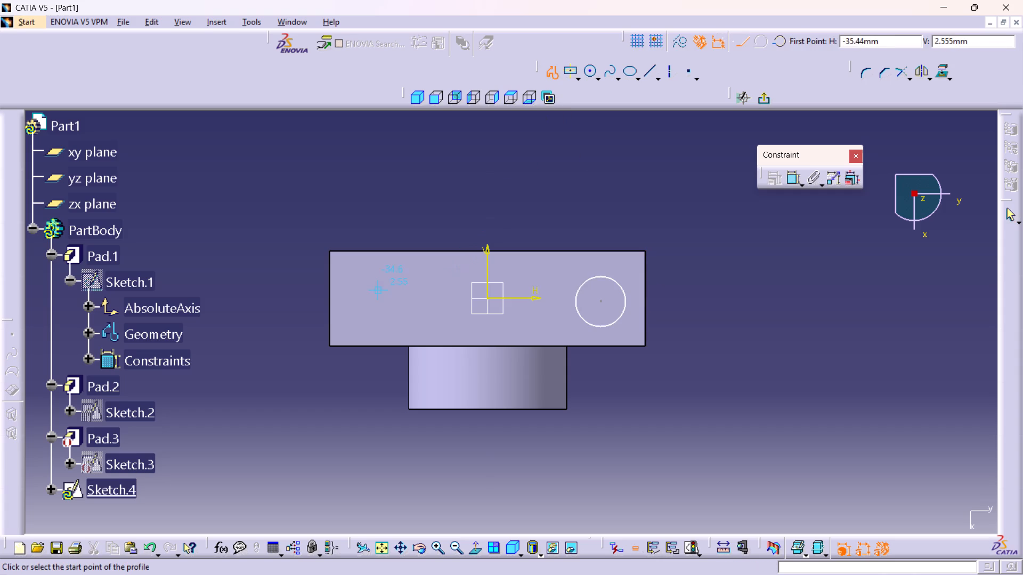
left_click(573, 70)
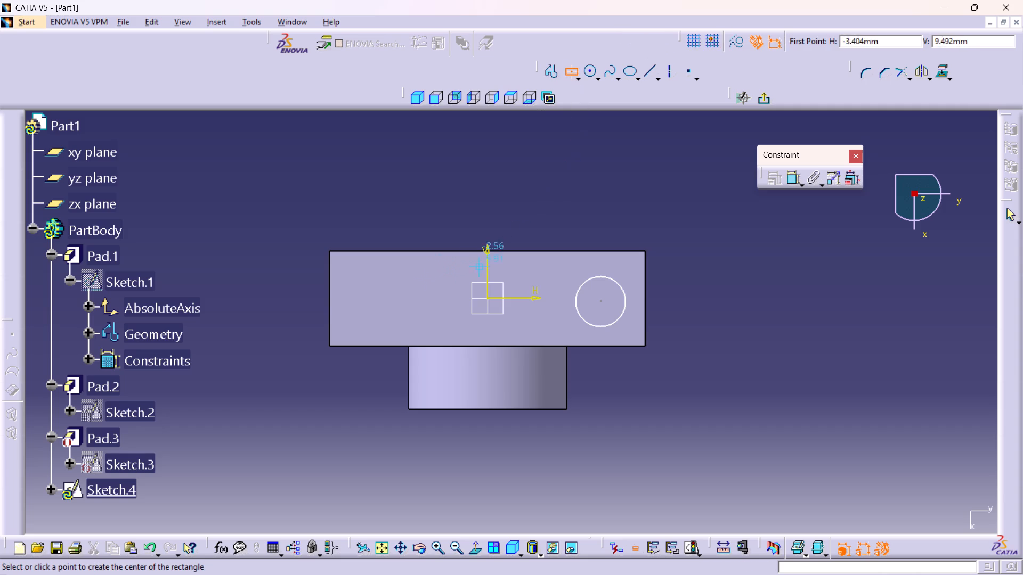
left_click(384, 298)
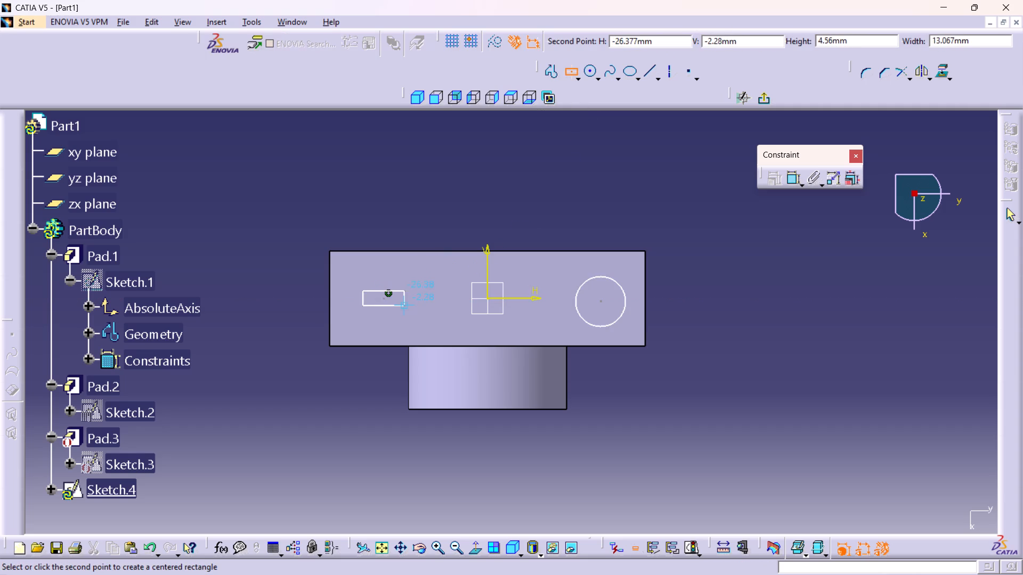
left_click(402, 318)
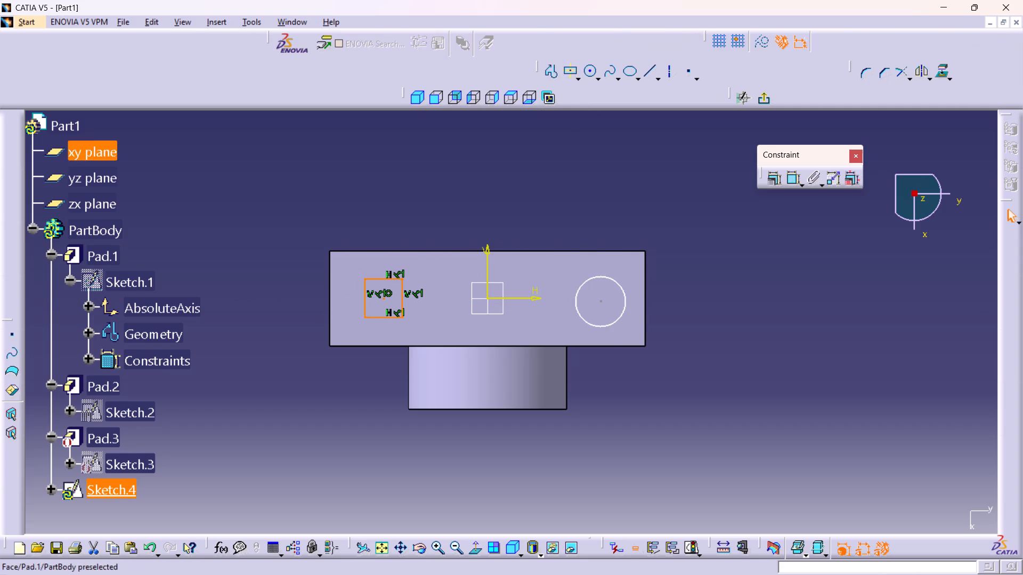
left_click(792, 283)
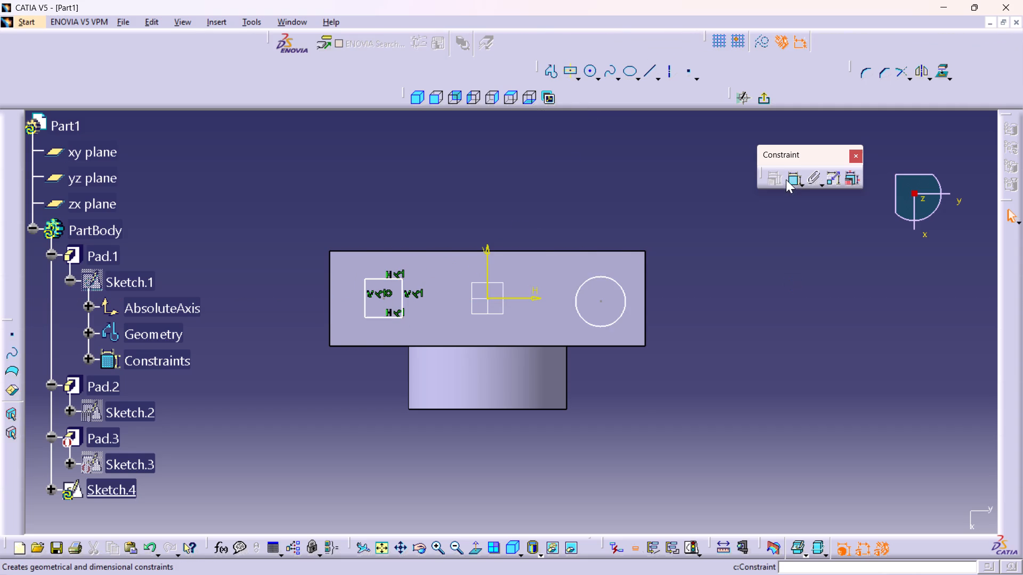
Dimension the circle's diameter, placing the dimension outside the block outline.
double_click(792, 172)
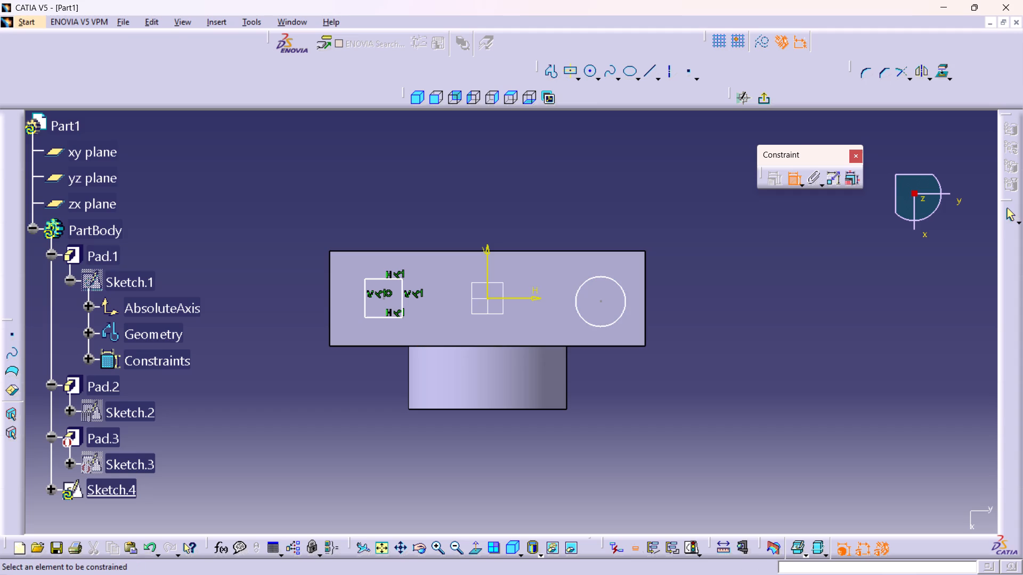
left_click(619, 284)
left_click(694, 231)
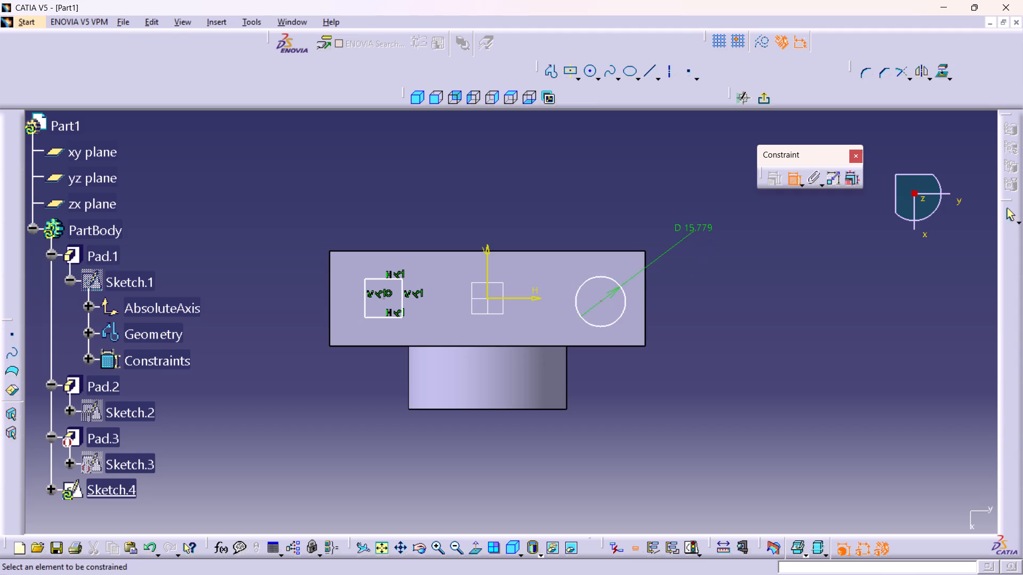
Constrain the circle's center to 15 mm from the block's long edge on the boss side.
left_click(623, 347)
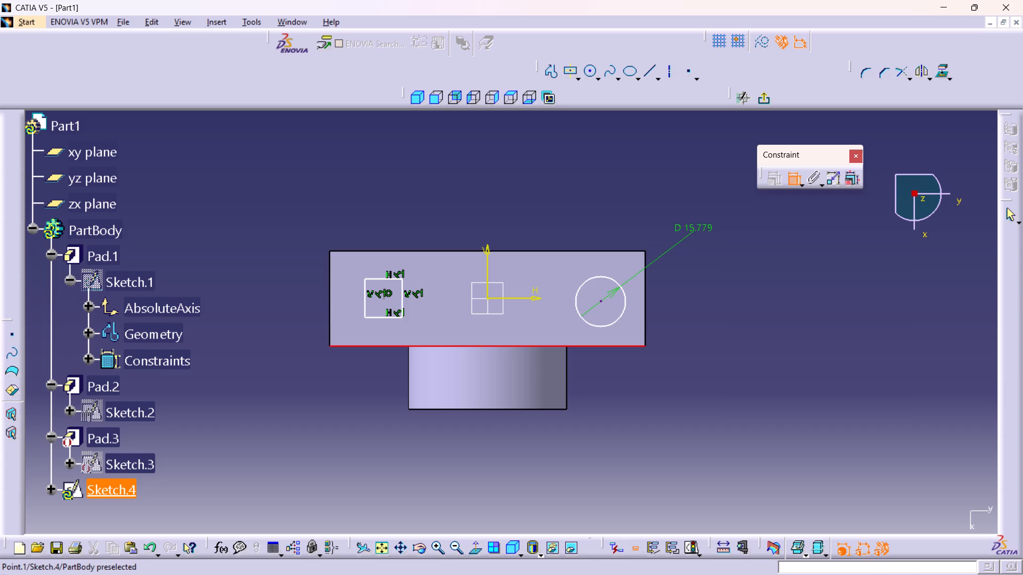
left_click(602, 301)
left_click(723, 321)
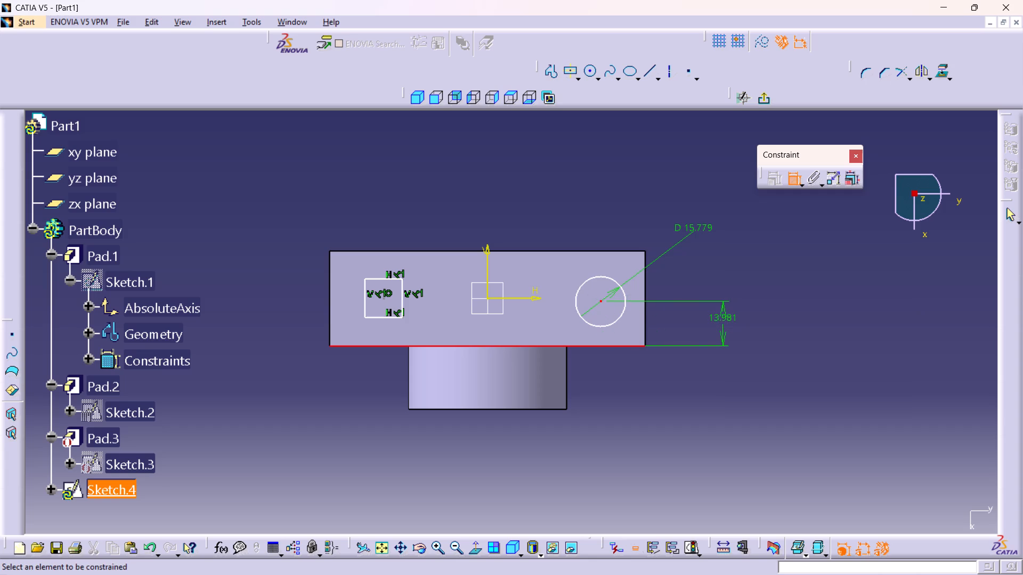
double_click(722, 314)
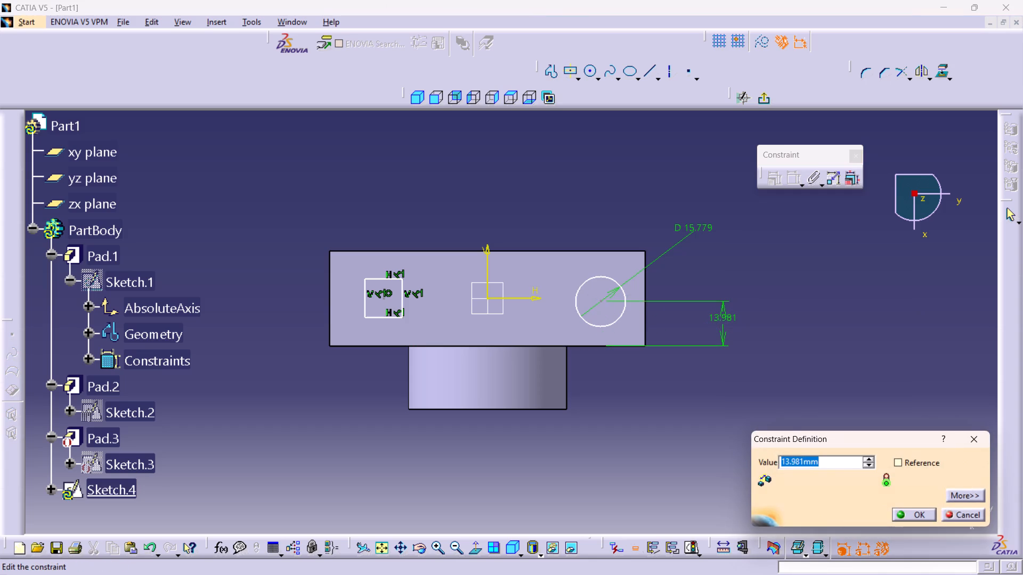
type("15")
key("Return")
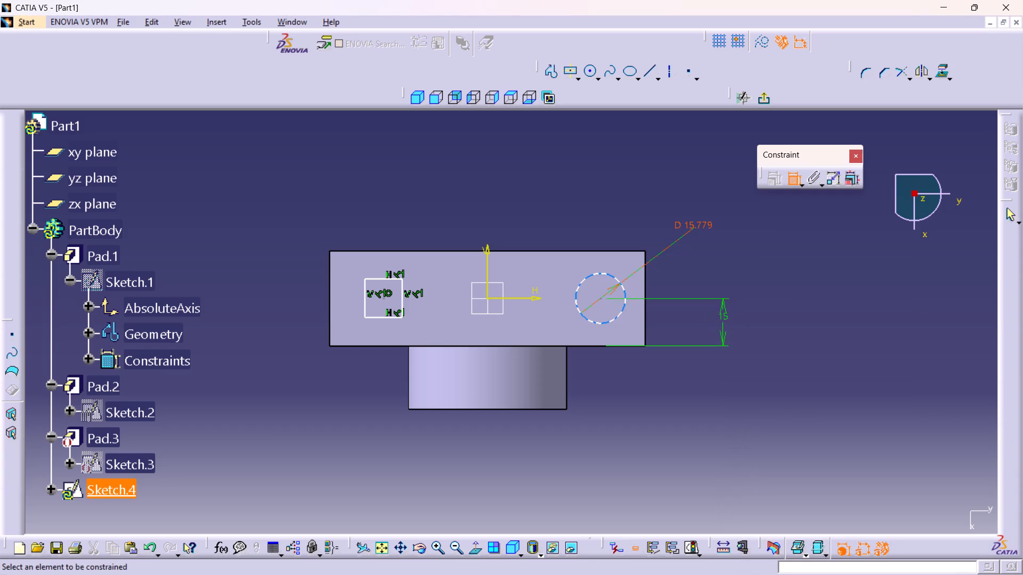
Set the circle's diameter to 20 mm.
double_click(702, 220)
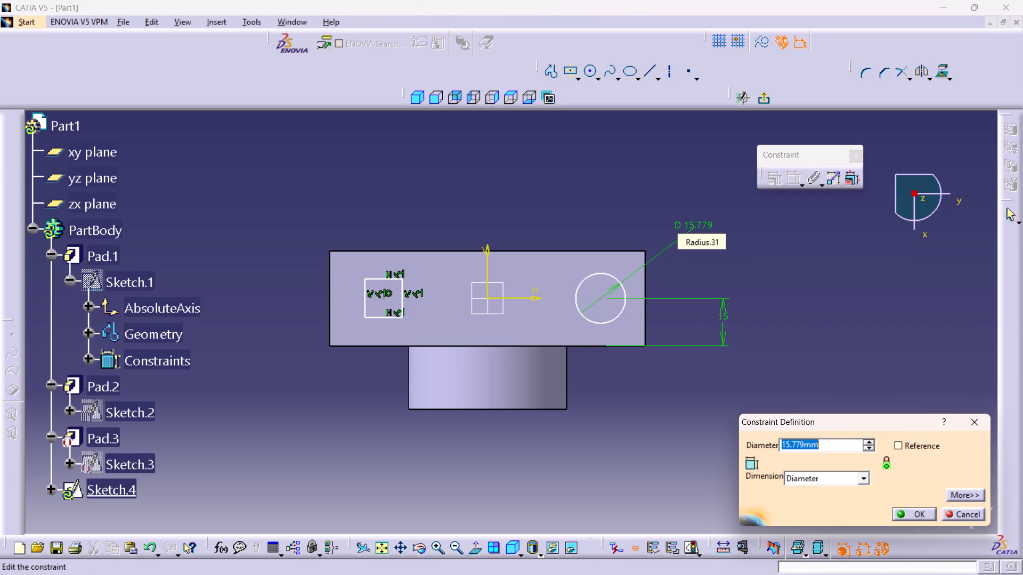
type("20")
key("Return")
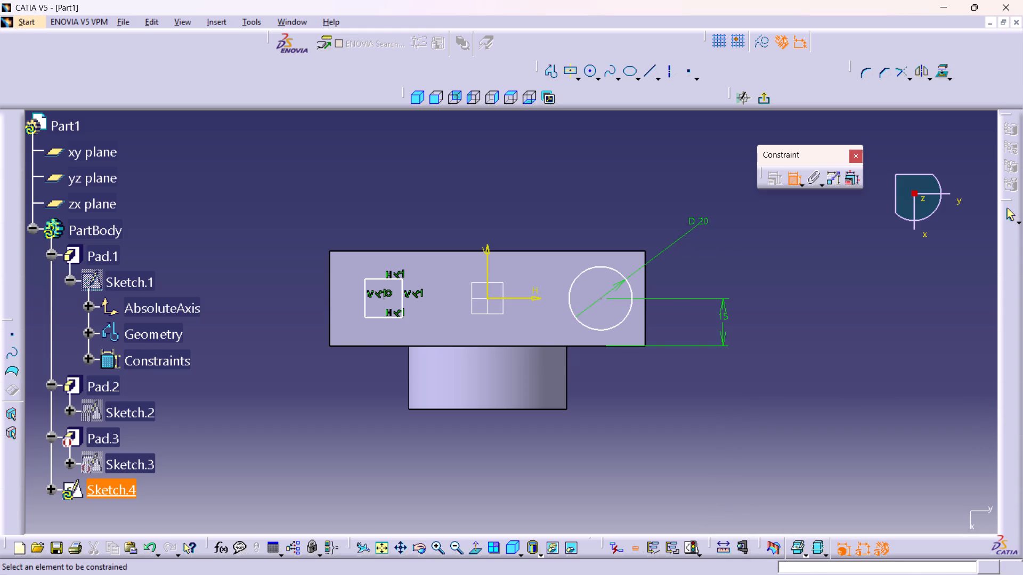
Constrain the circle's center to 15 mm from the block's right short edge.
left_click(600, 299)
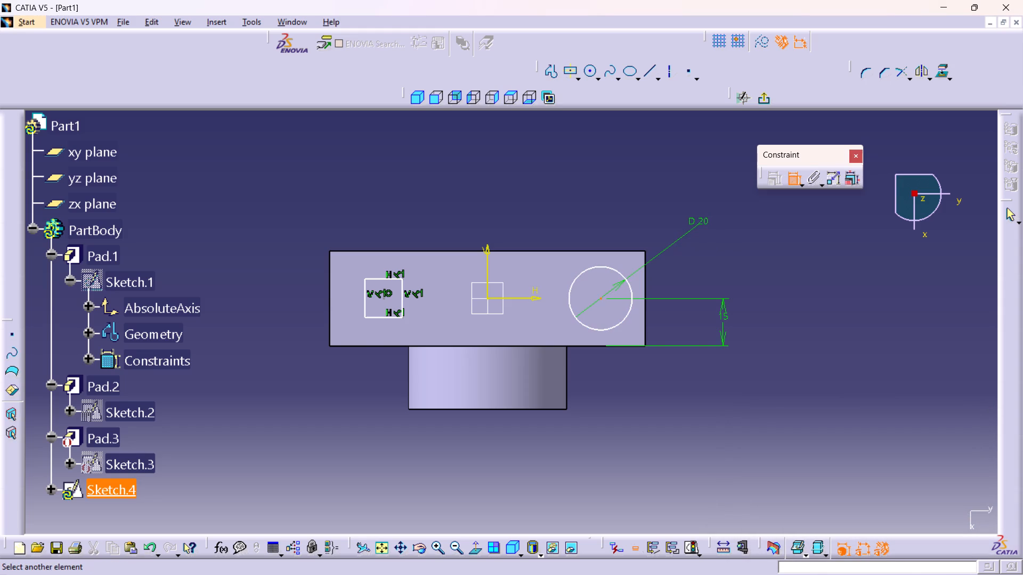
left_click(645, 286)
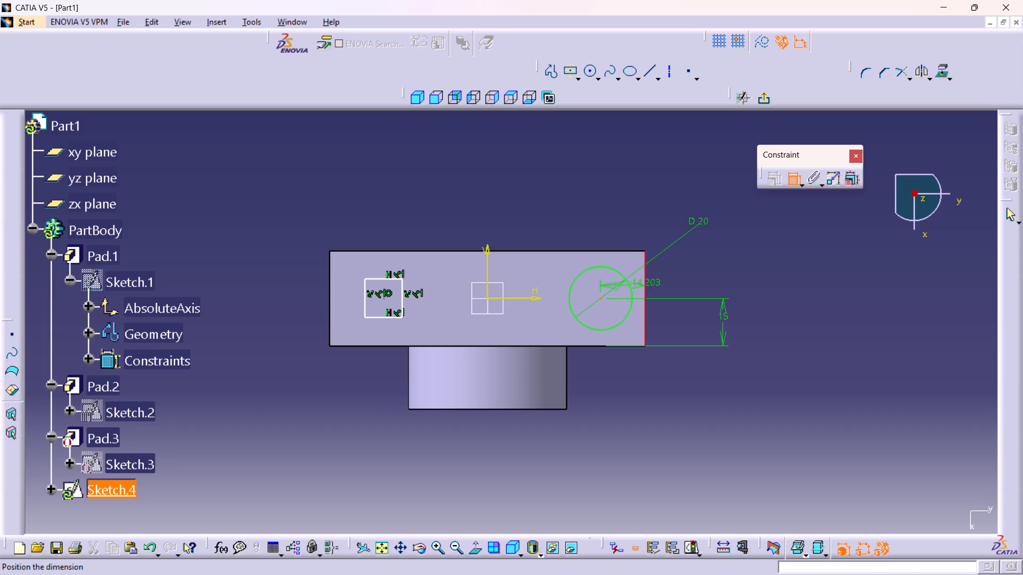
left_click(618, 180)
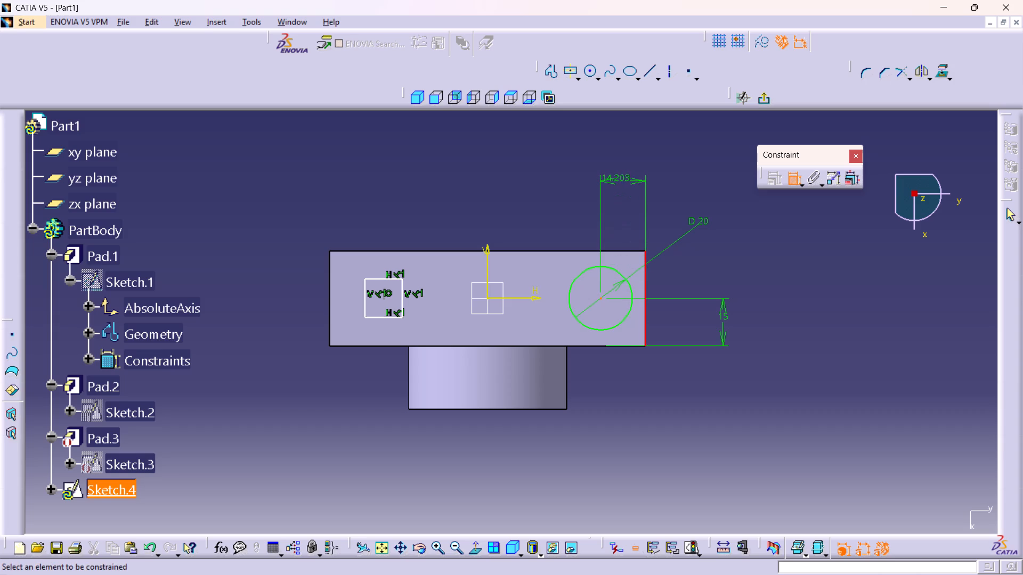
double_click(623, 171)
double_click(618, 177)
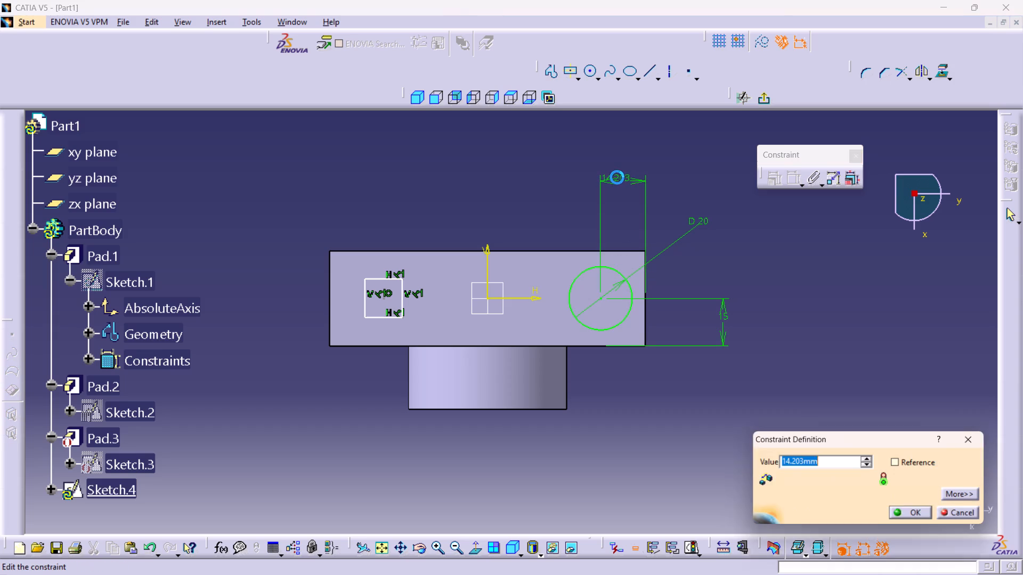
type("15")
key("Return")
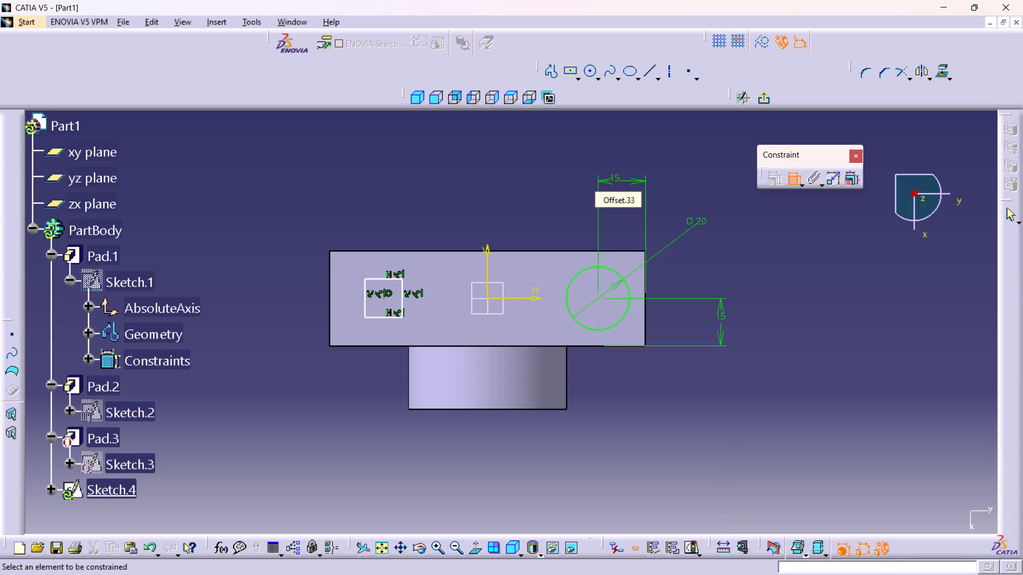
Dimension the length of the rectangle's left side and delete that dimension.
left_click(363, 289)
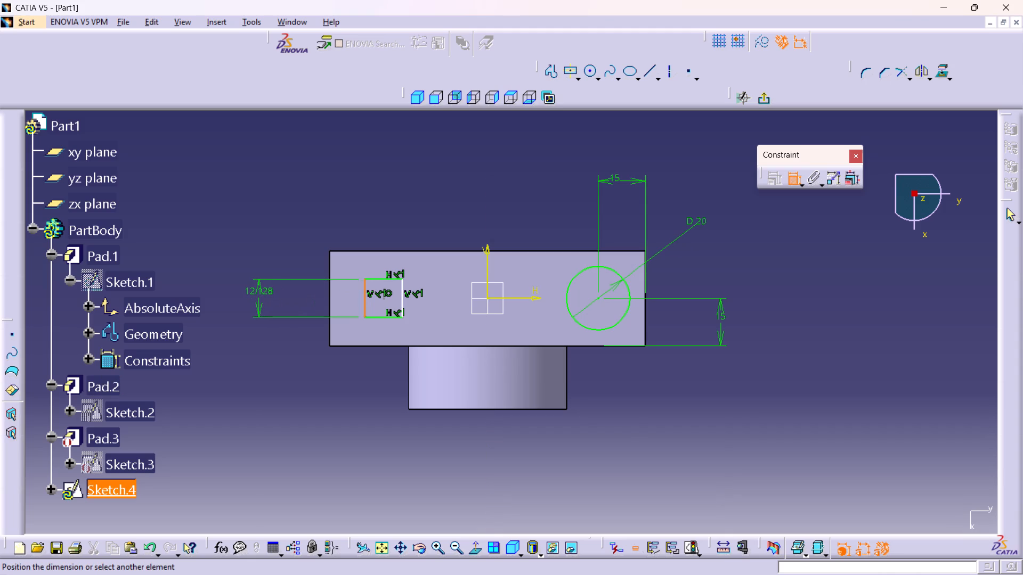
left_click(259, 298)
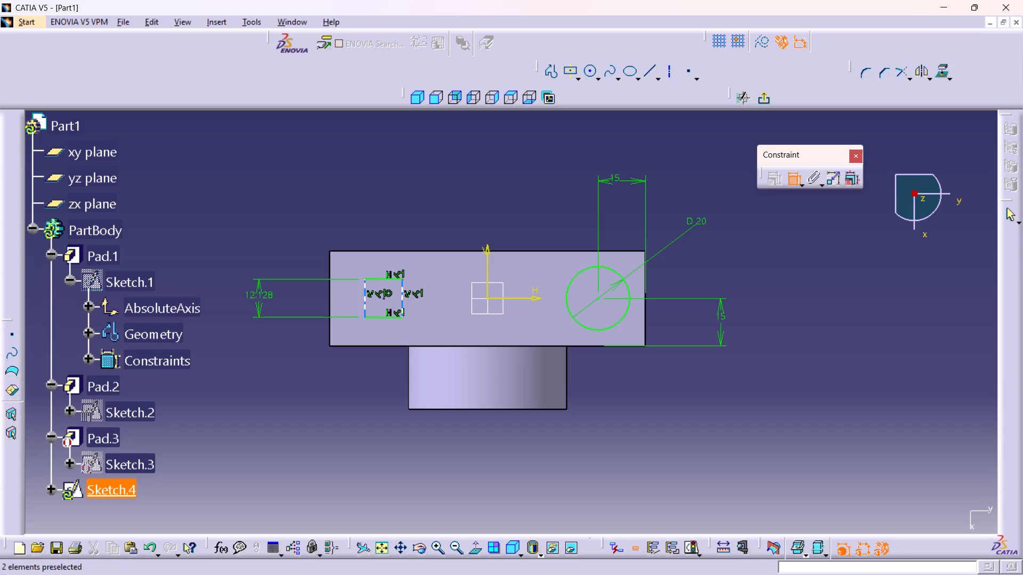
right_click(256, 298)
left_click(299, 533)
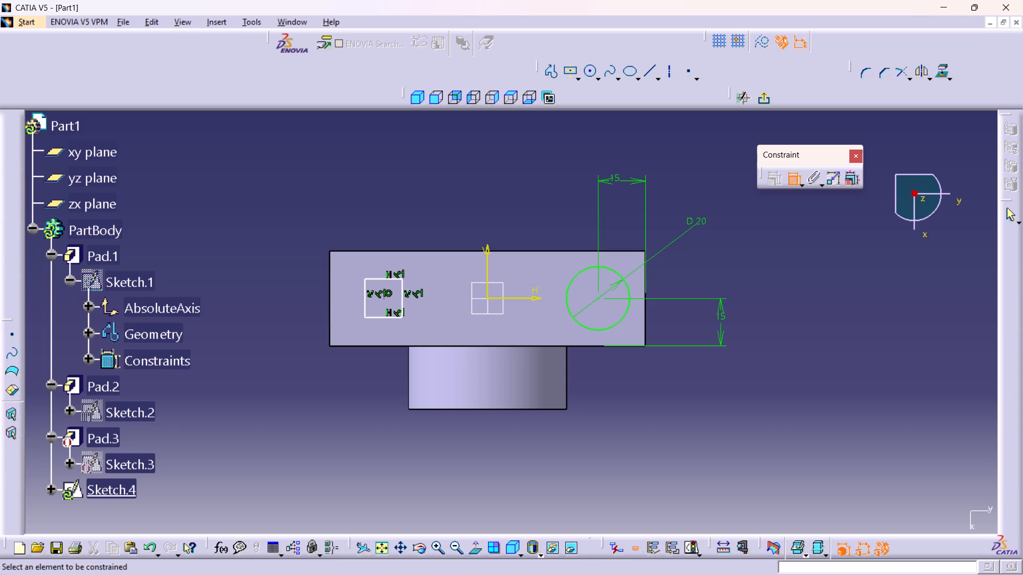
Dimension the distance from the block's left short edge to the rectangle's right side.
left_click(329, 287)
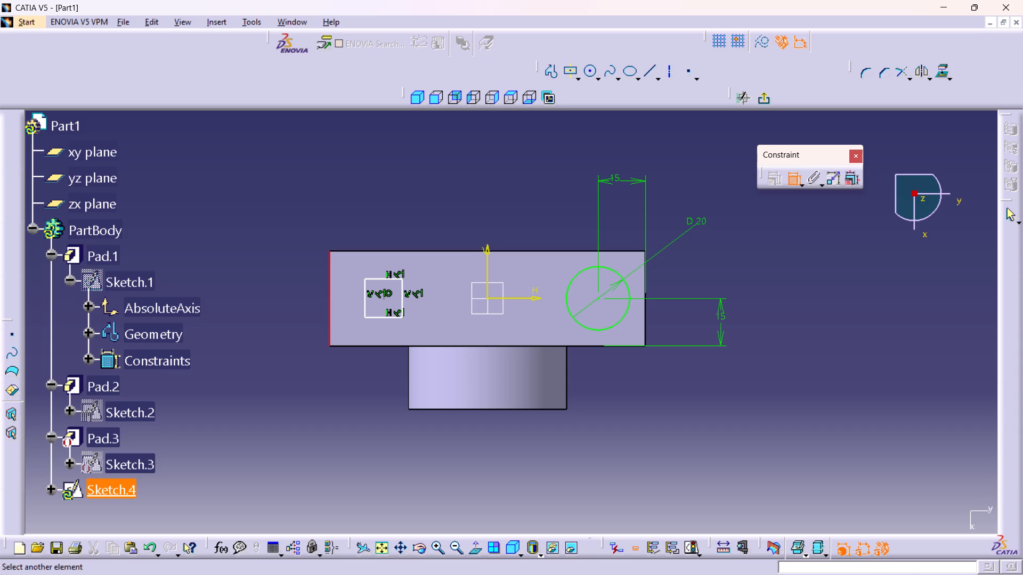
left_click(403, 299)
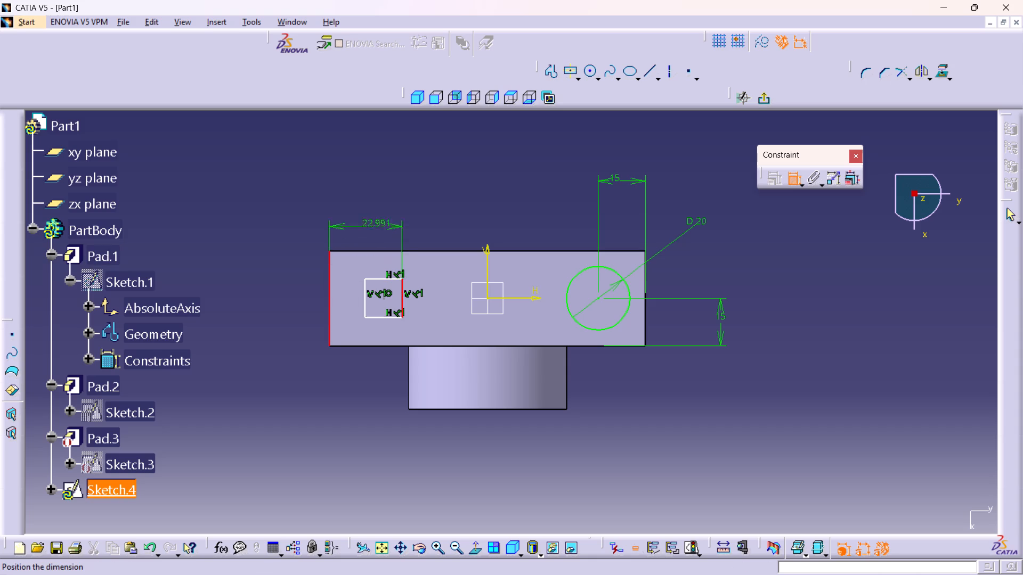
left_click(369, 212)
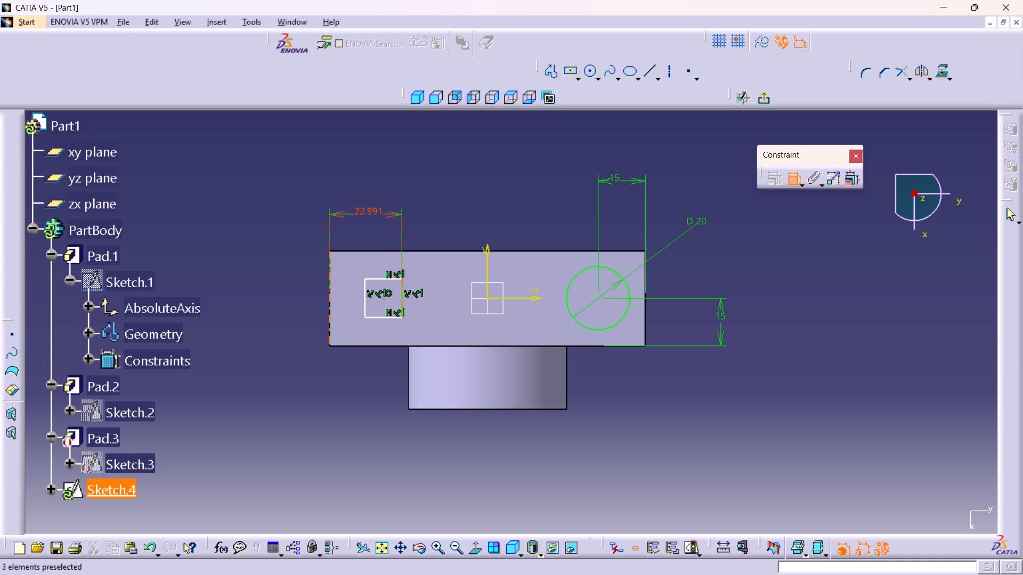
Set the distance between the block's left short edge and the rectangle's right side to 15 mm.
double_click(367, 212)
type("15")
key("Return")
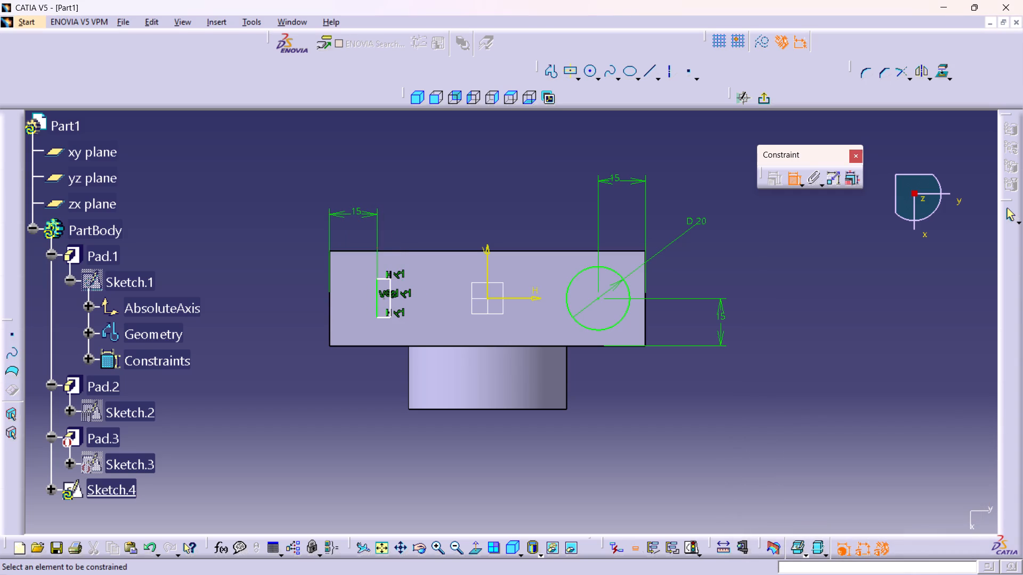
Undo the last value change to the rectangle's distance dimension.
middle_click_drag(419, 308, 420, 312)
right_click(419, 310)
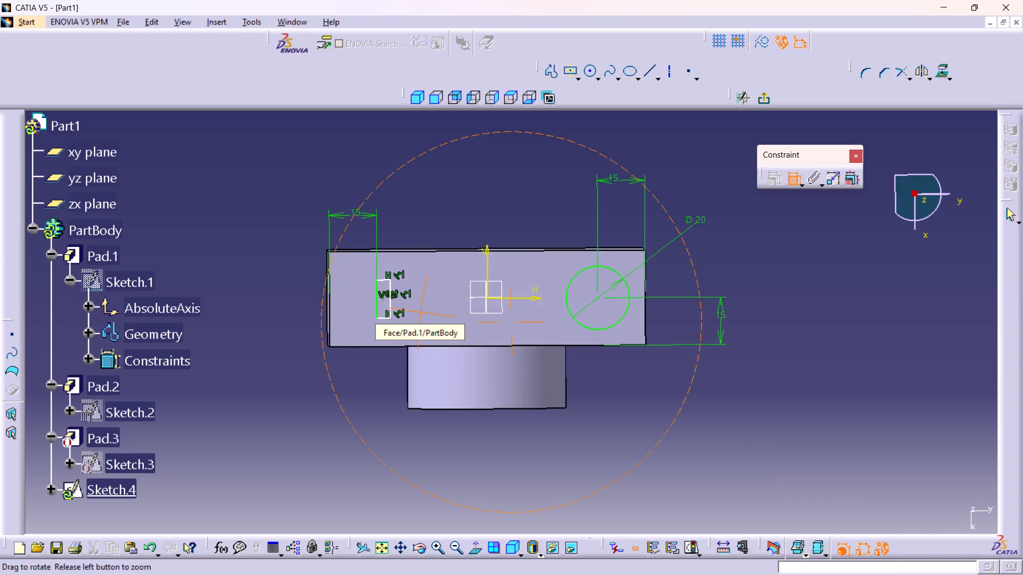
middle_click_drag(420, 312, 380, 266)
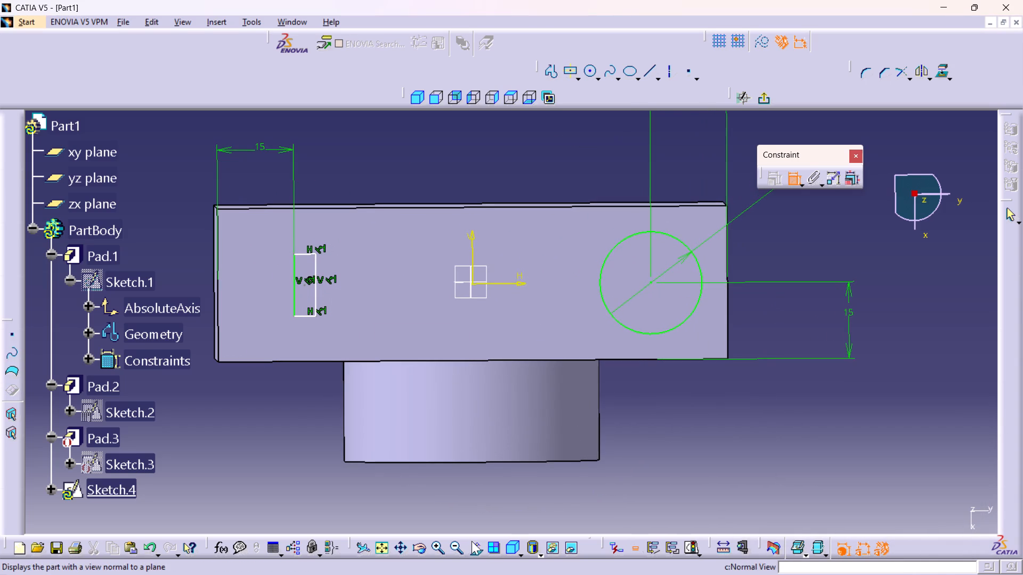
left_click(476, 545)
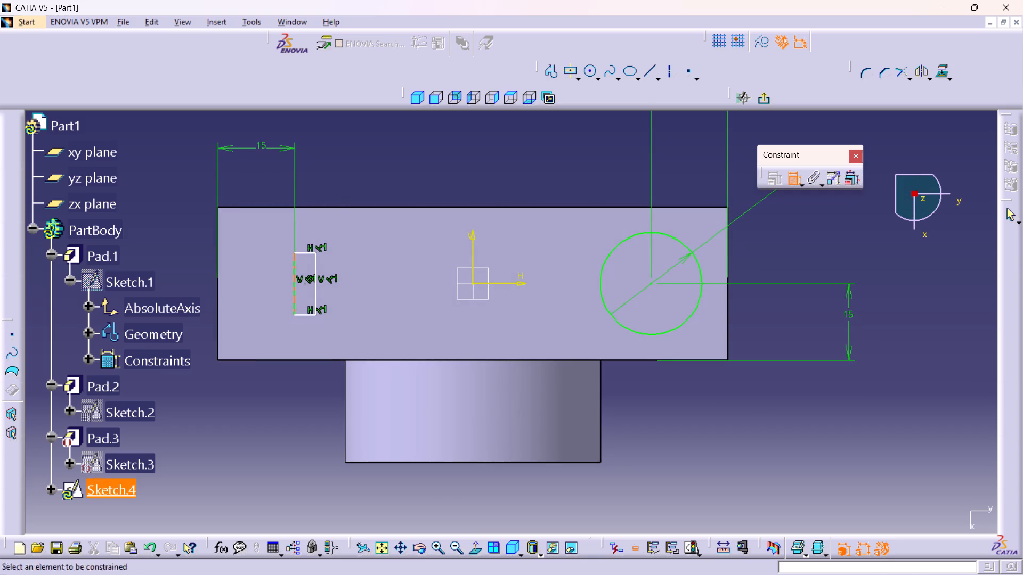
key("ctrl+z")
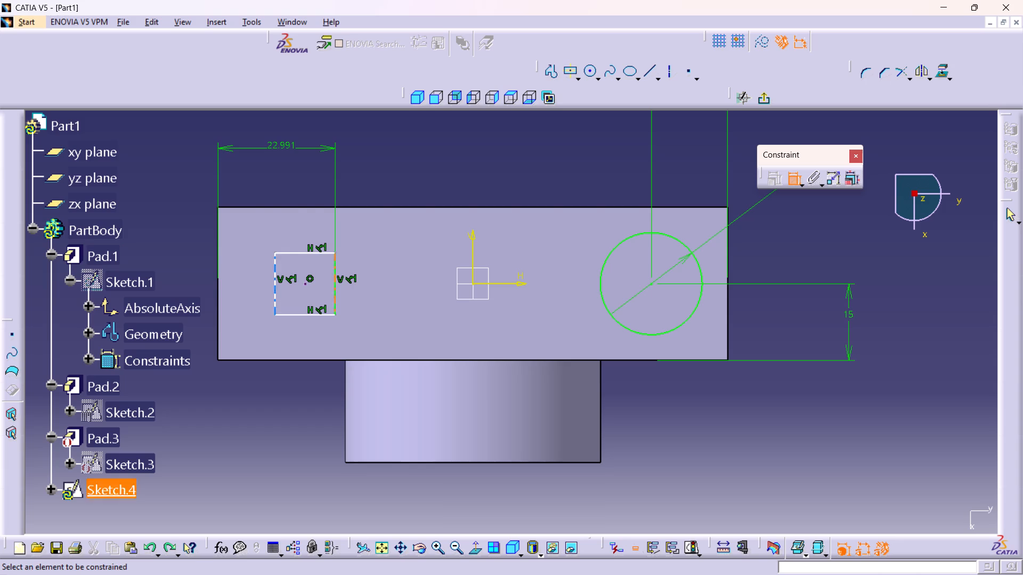
Dimension the length of the rectangle's left side and set it to 15 mm.
left_click(275, 284)
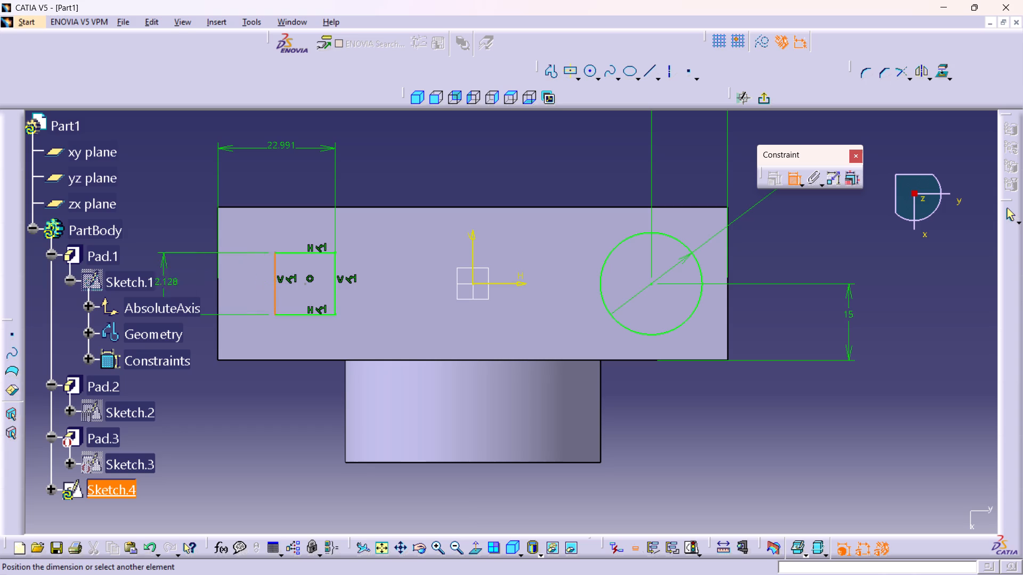
left_click(176, 249)
double_click(183, 243)
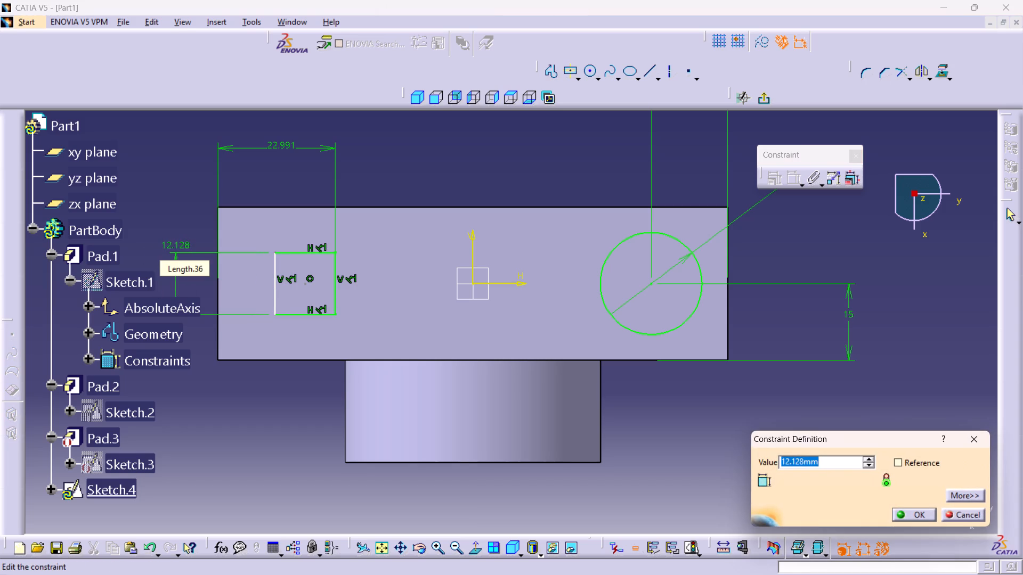
type("15")
key("Return")
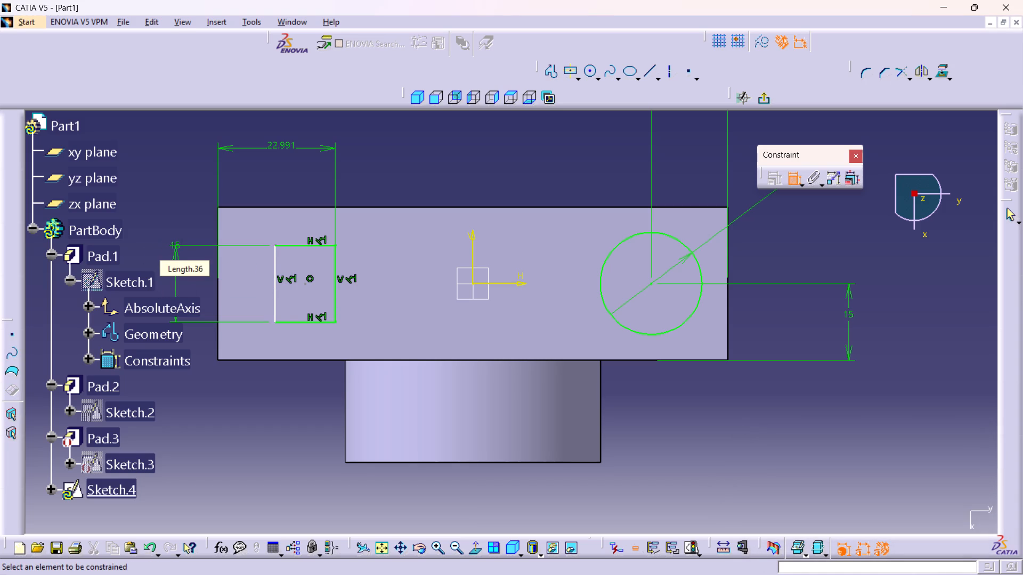
Change the length of the rectangle's left side to 12 mm.
double_click(175, 244)
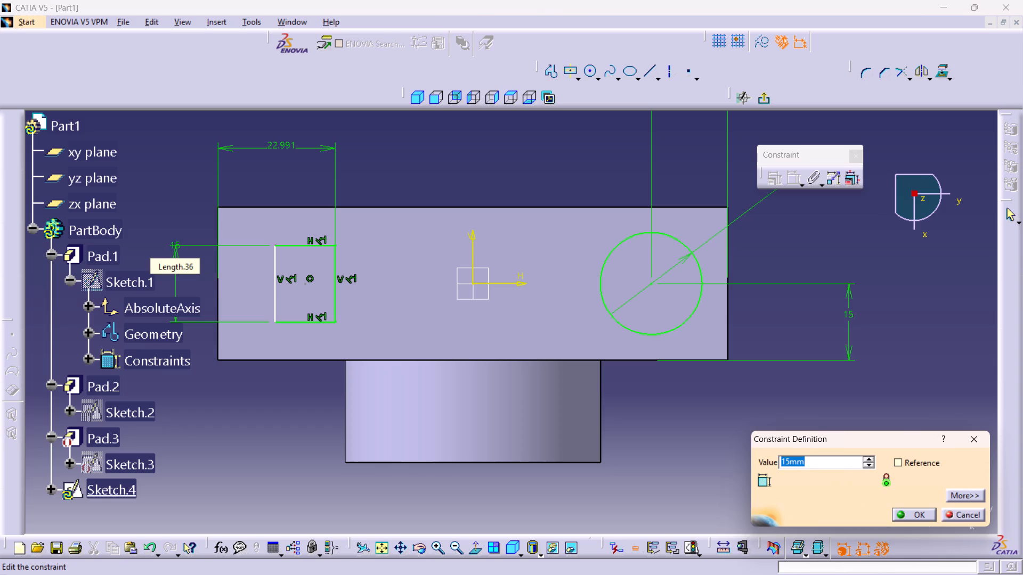
type("12")
key("Return")
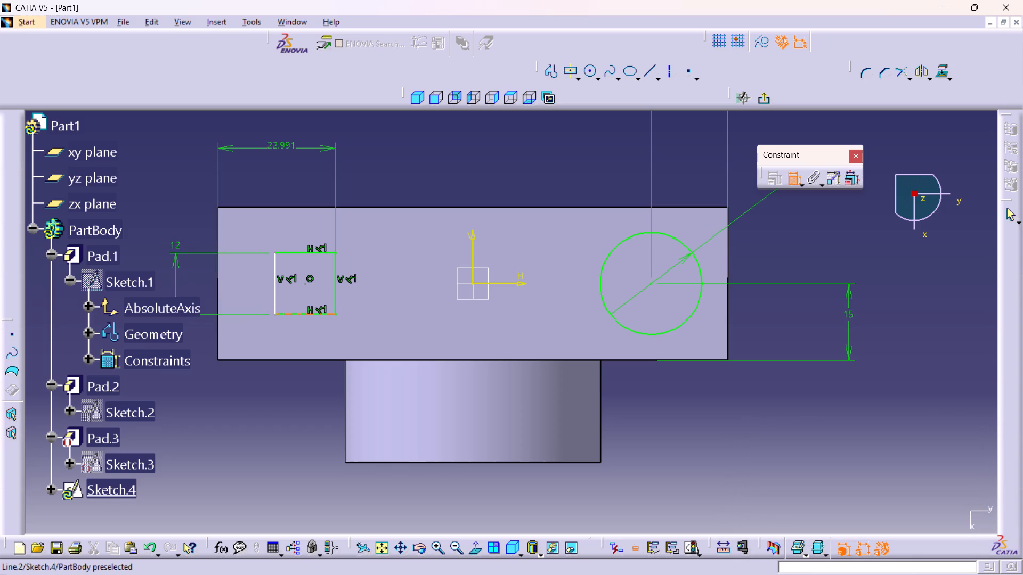
Dimension the length of the rectangle's bottom side and set it to 12 mm.
left_click(315, 317)
left_click(298, 417)
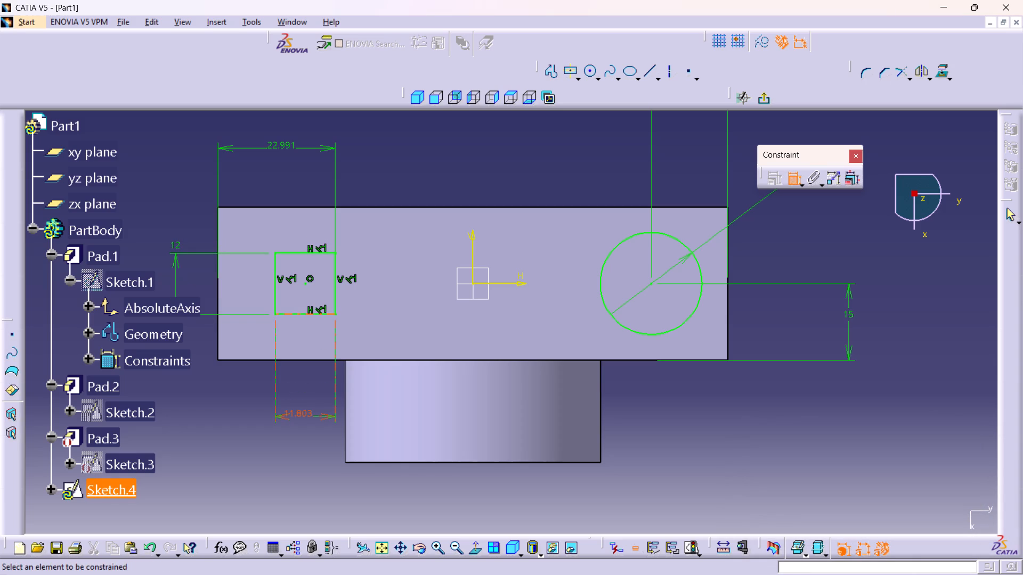
double_click(298, 409)
type("12")
key("Return")
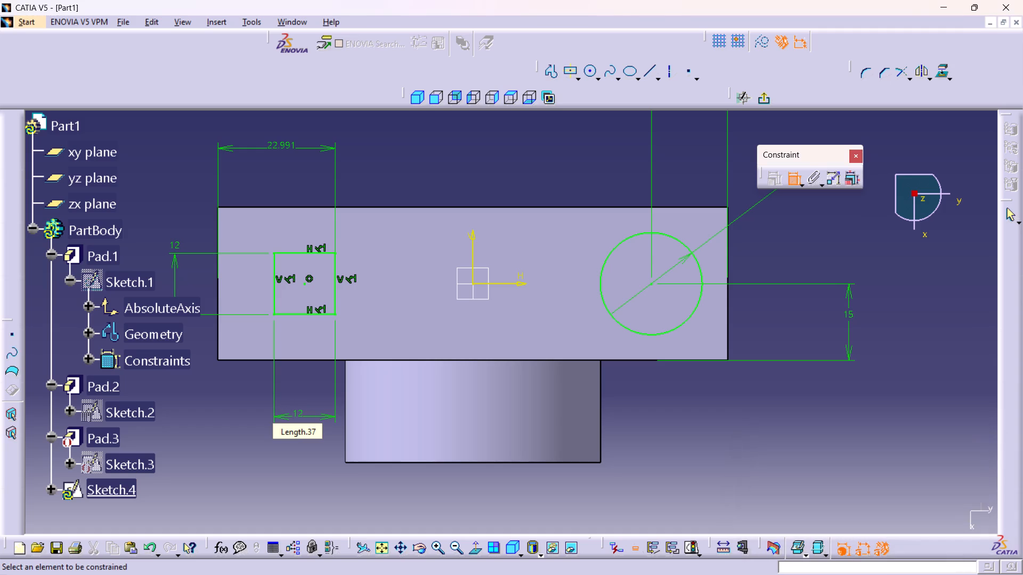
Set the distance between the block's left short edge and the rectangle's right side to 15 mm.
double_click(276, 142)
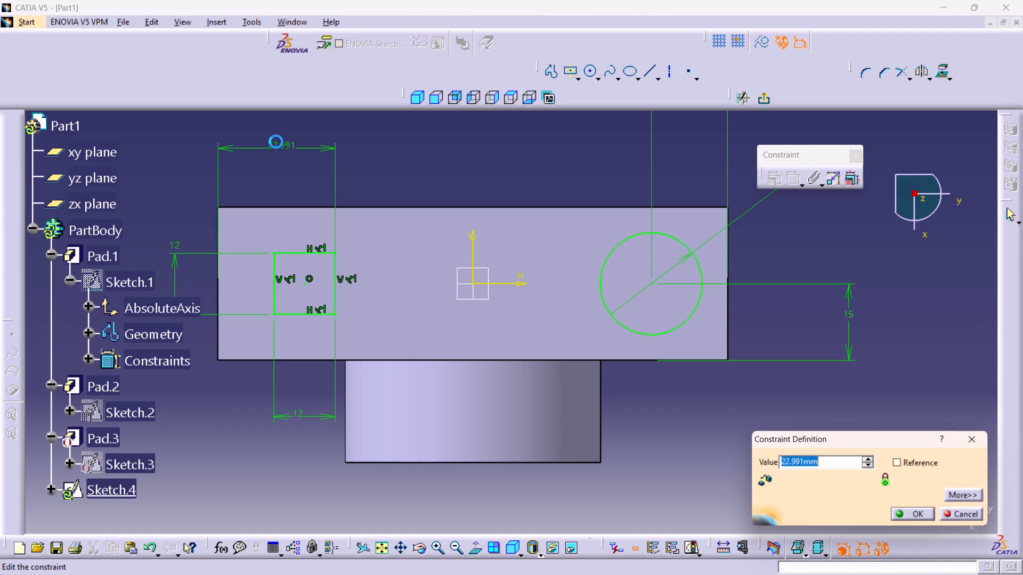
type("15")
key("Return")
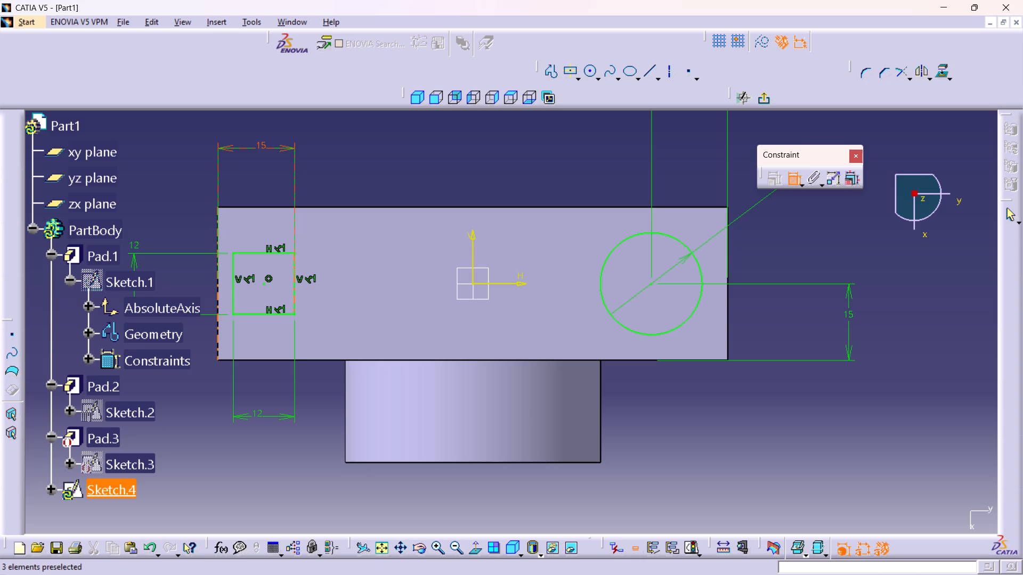
Delete the distance dimension between the block's left short edge and the rectangle's right side.
left_click(265, 145)
right_click(265, 145)
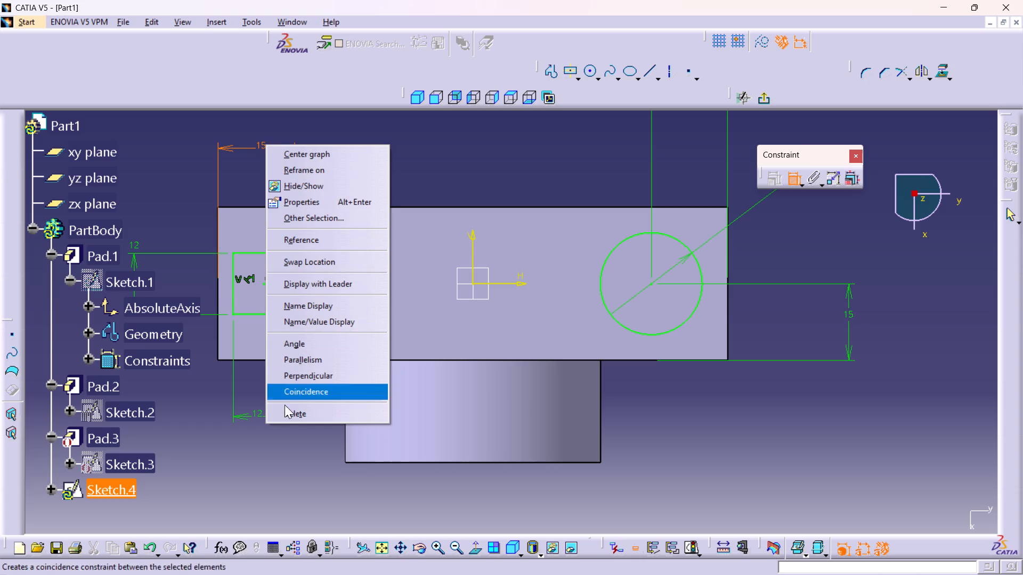
left_click(282, 409)
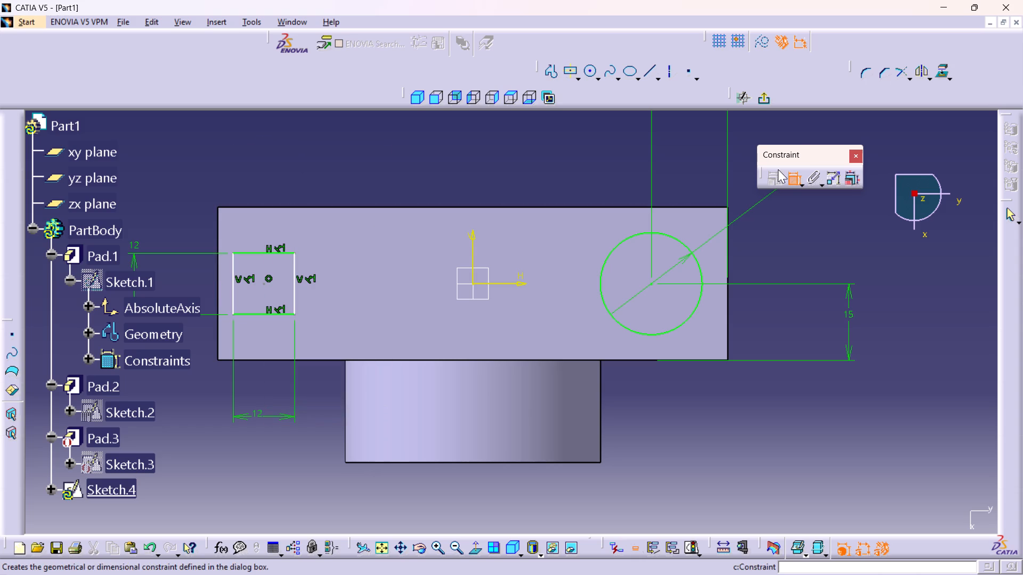
Dimension the distance from the block's left short edge to the rectangle's centre point and set it to 15 mm.
double_click(792, 175)
left_click(794, 175)
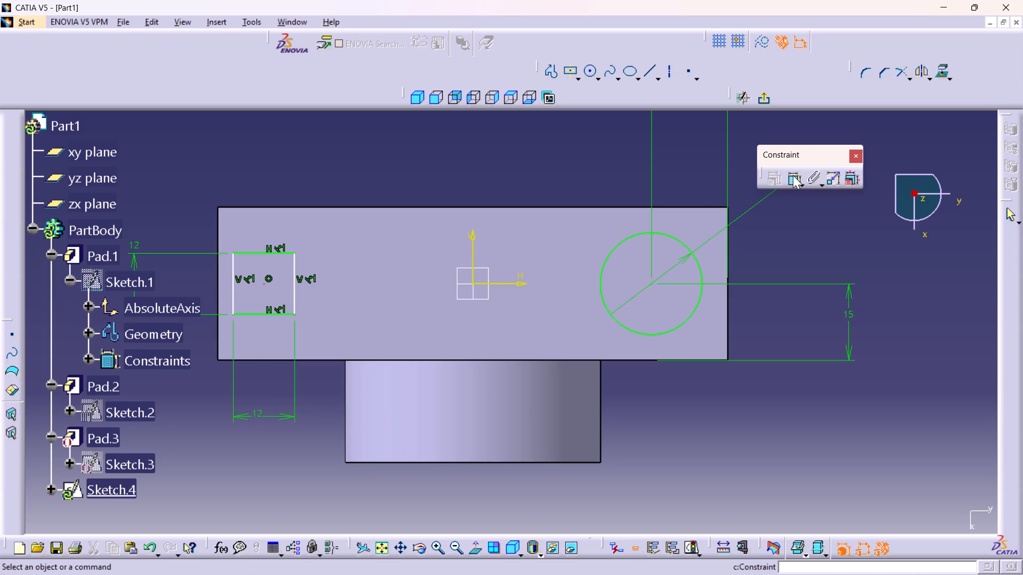
double_click(793, 175)
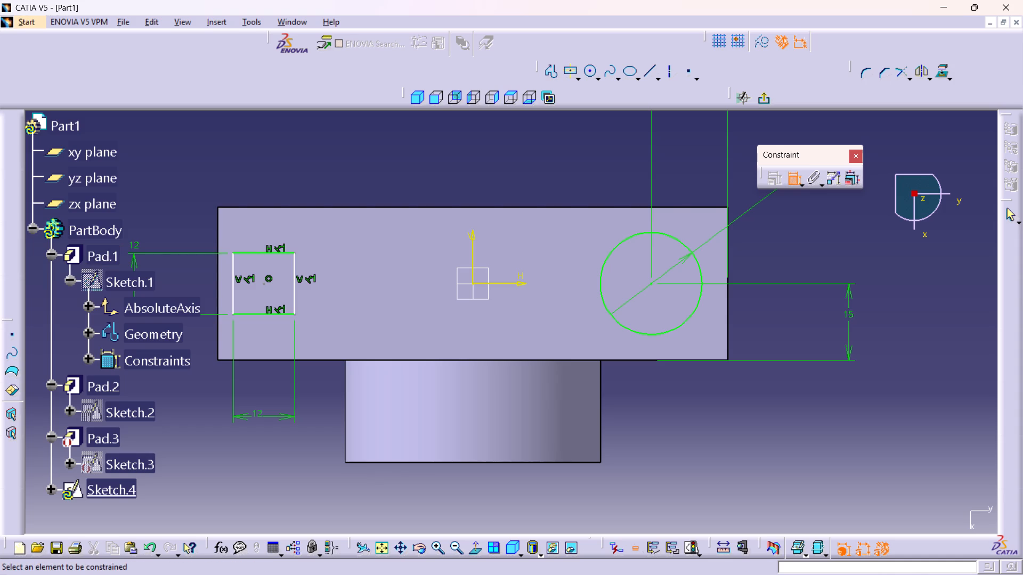
left_click(218, 226)
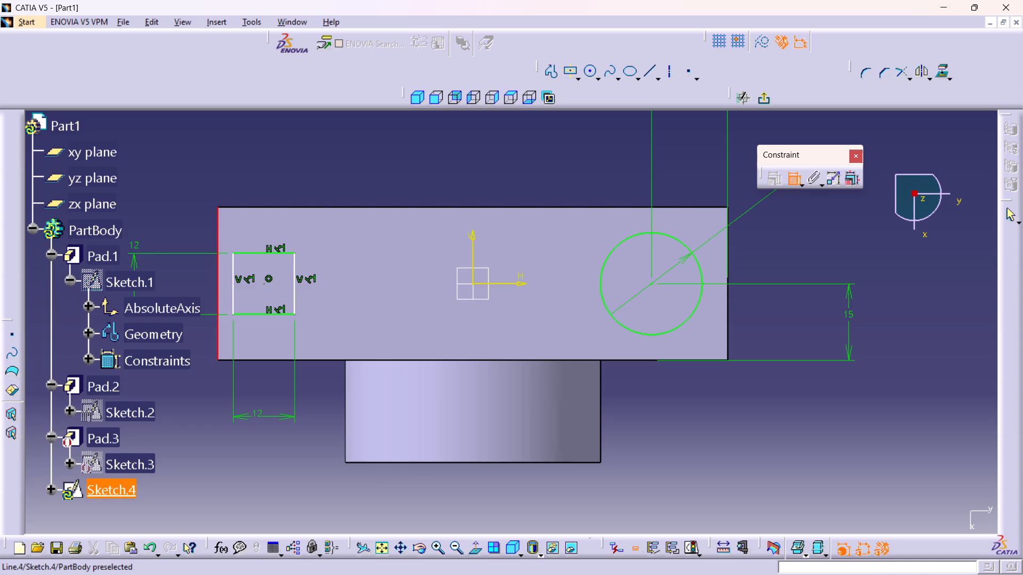
left_click(265, 286)
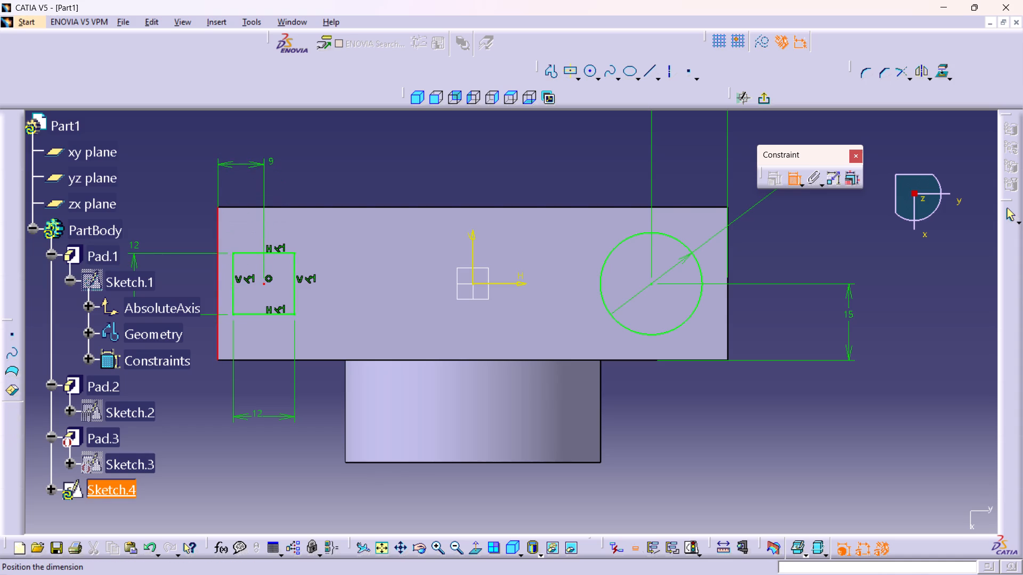
left_click(240, 159)
double_click(239, 151)
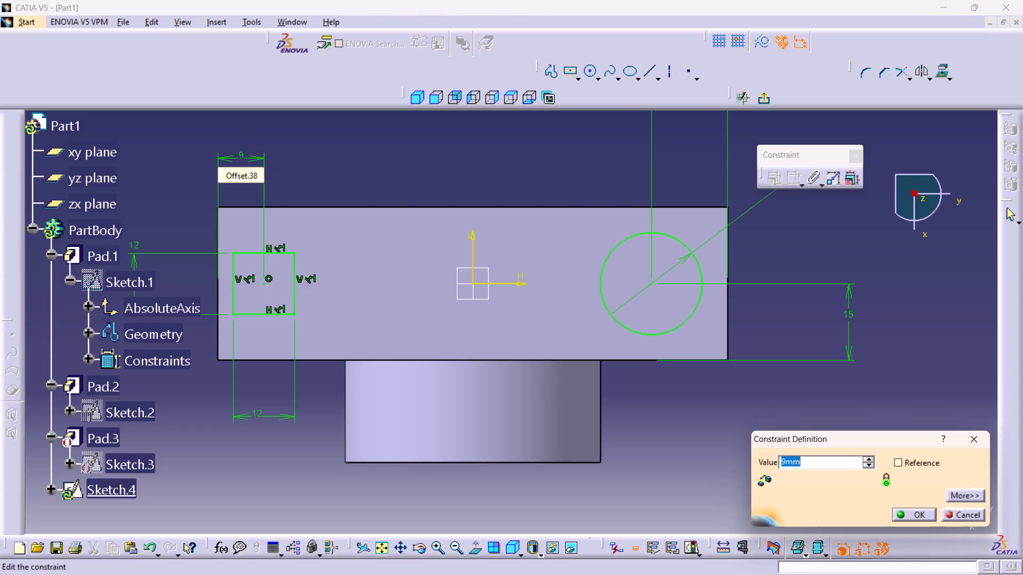
type("15")
key("Return")
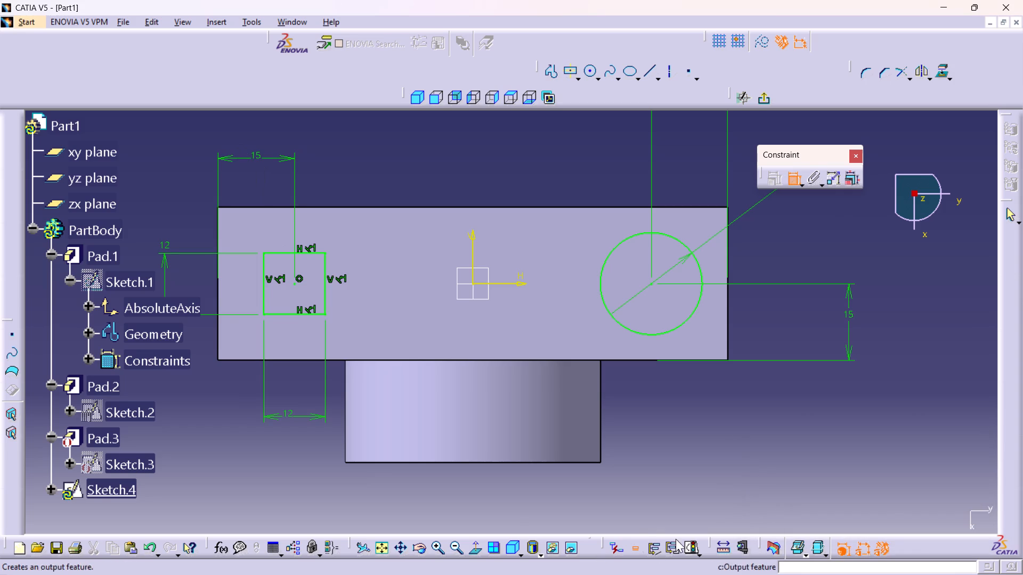
Exit the sketch and extrude its circle and rectangle upward from the block's top face as a 15 mm pad.
middle_click_drag(697, 432, 706, 468)
right_click(697, 431)
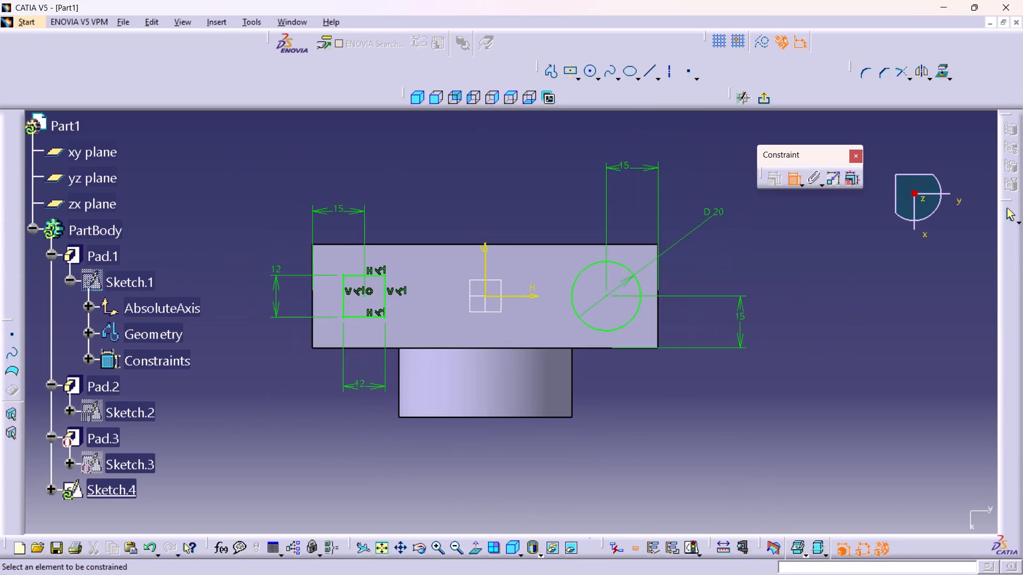
left_click(766, 99)
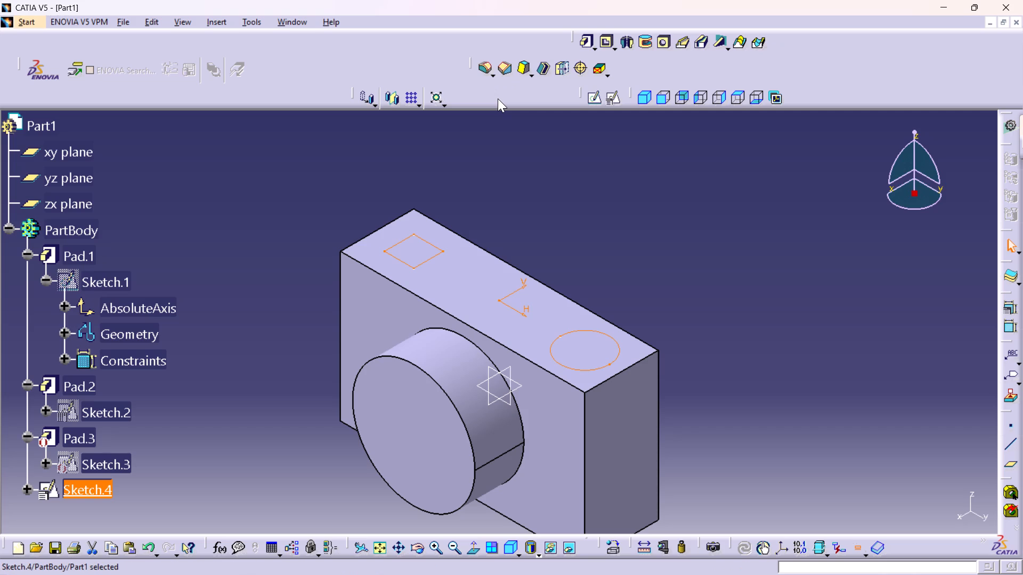
left_click(584, 38)
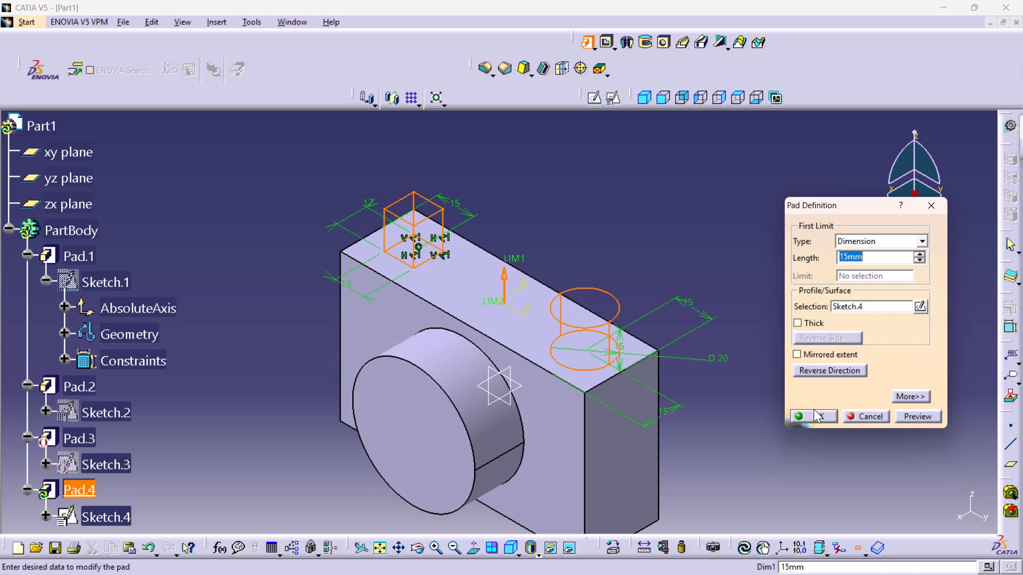
left_click(814, 409)
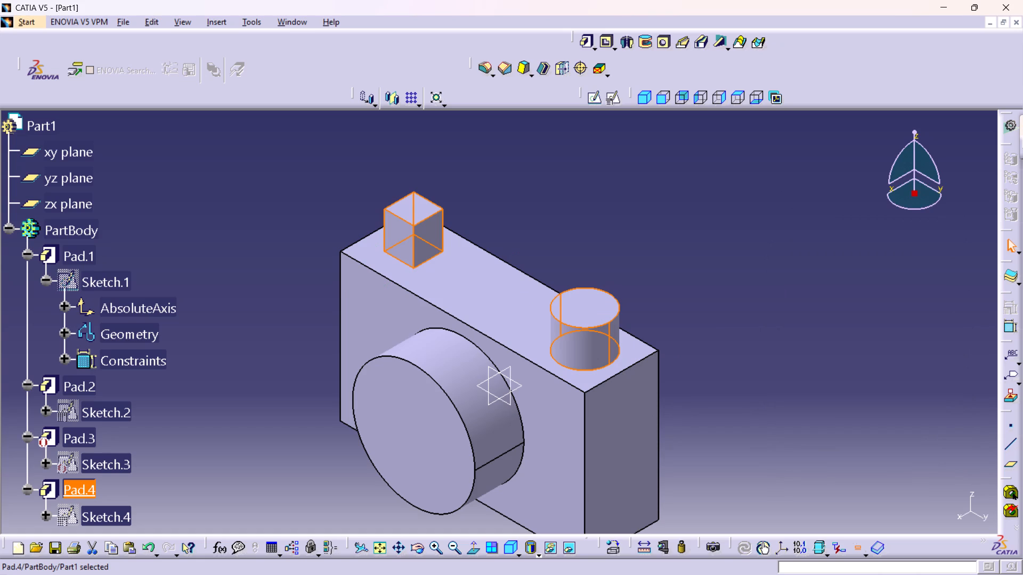
Set the length of the pad made from the circle and rectangle, Pad.4, to 5 mm.
double_click(75, 493)
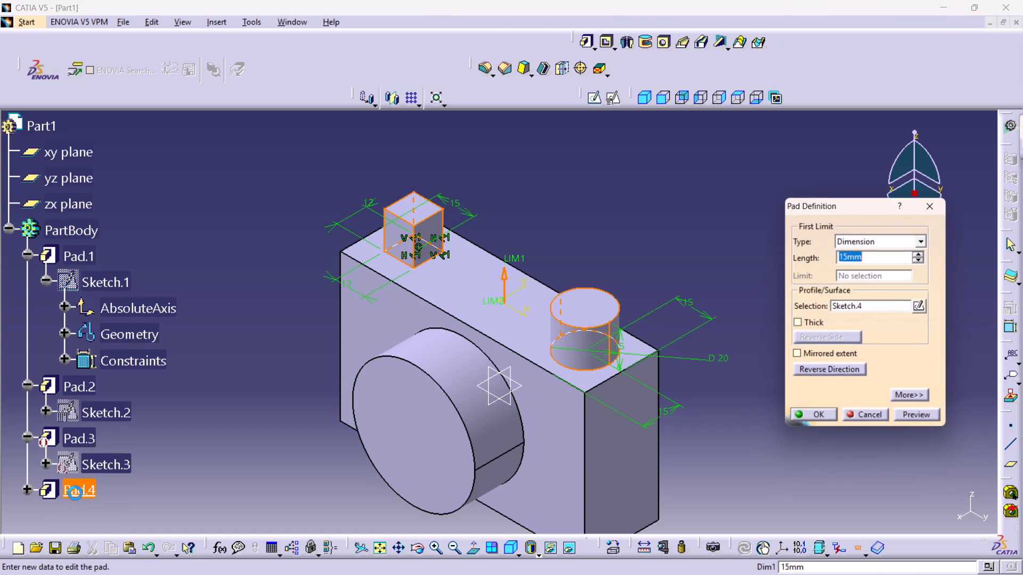
double_click(872, 252)
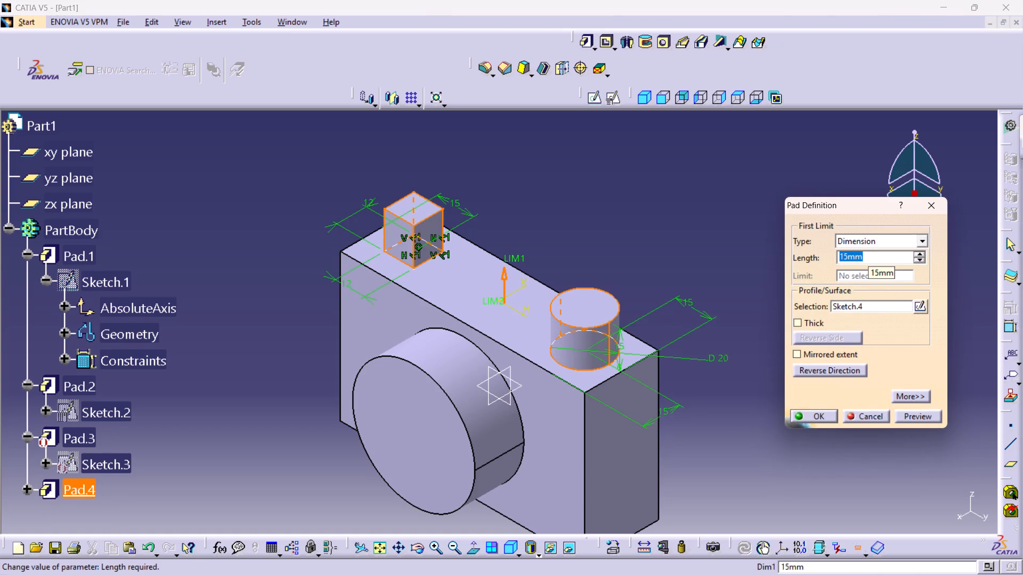
key("5")
key("Return")
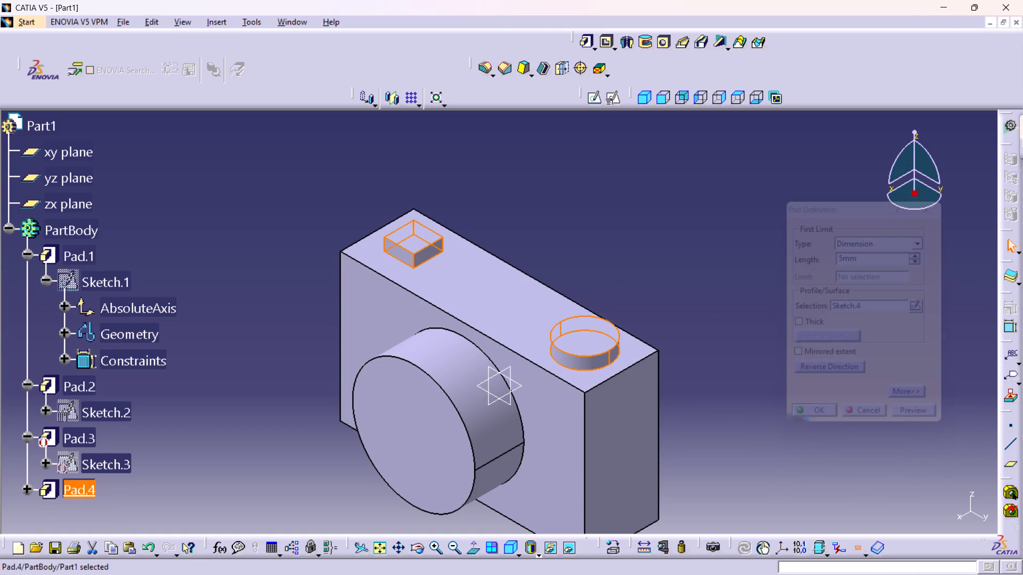
left_click(711, 250)
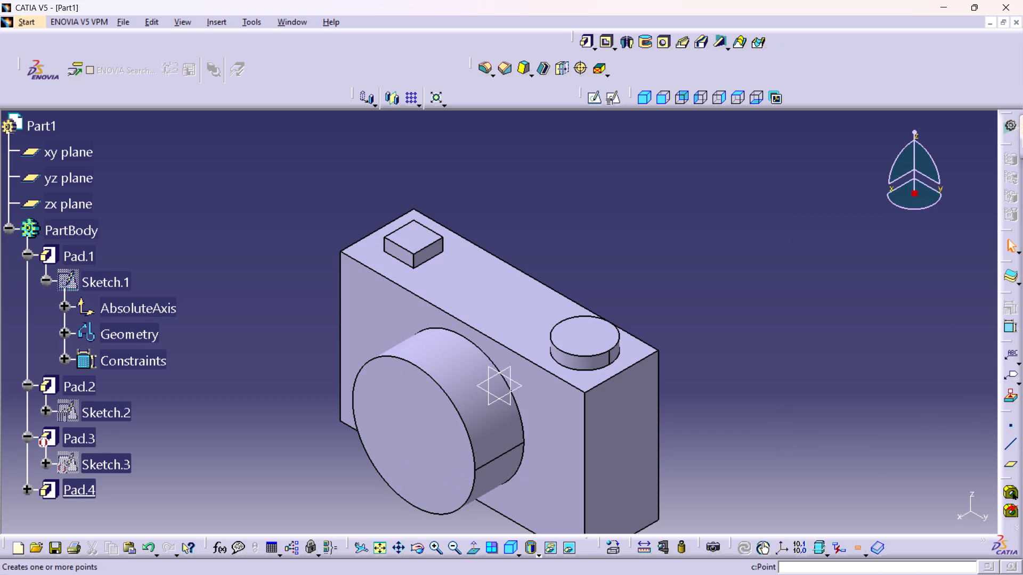
Activate the deactivated Pad.3 together with its aggregated elements.
right_click(66, 445)
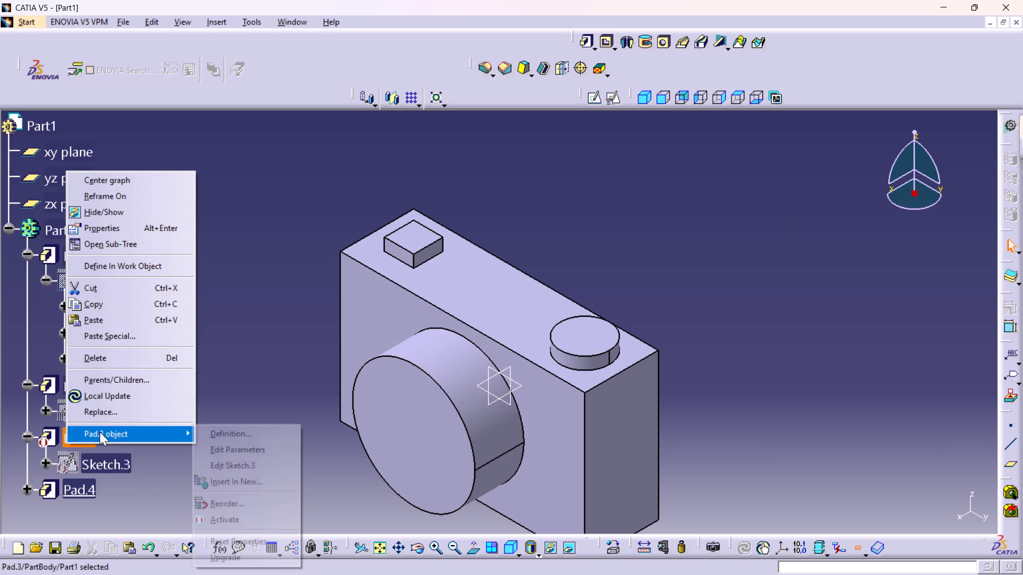
left_click(99, 432)
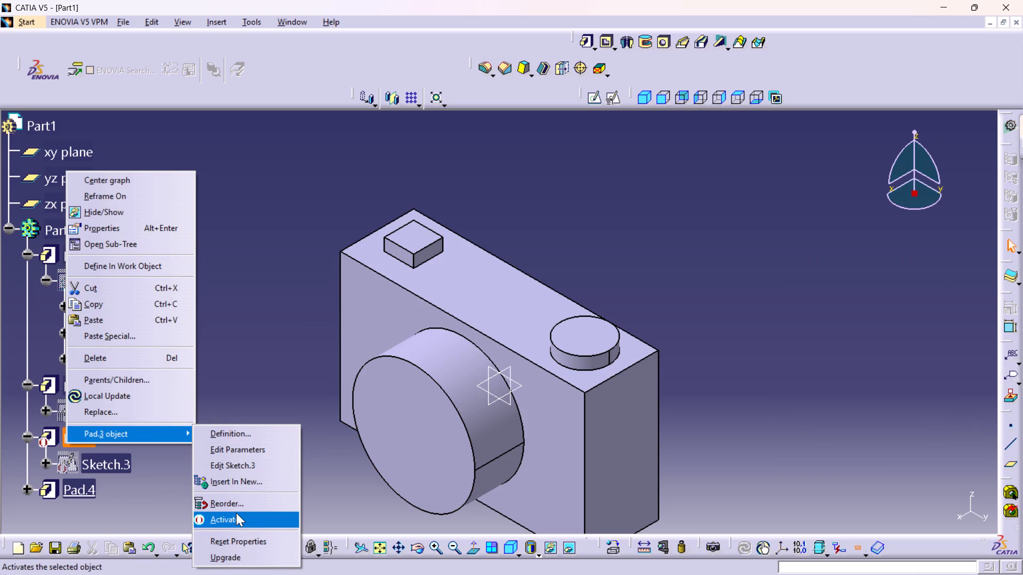
left_click(236, 513)
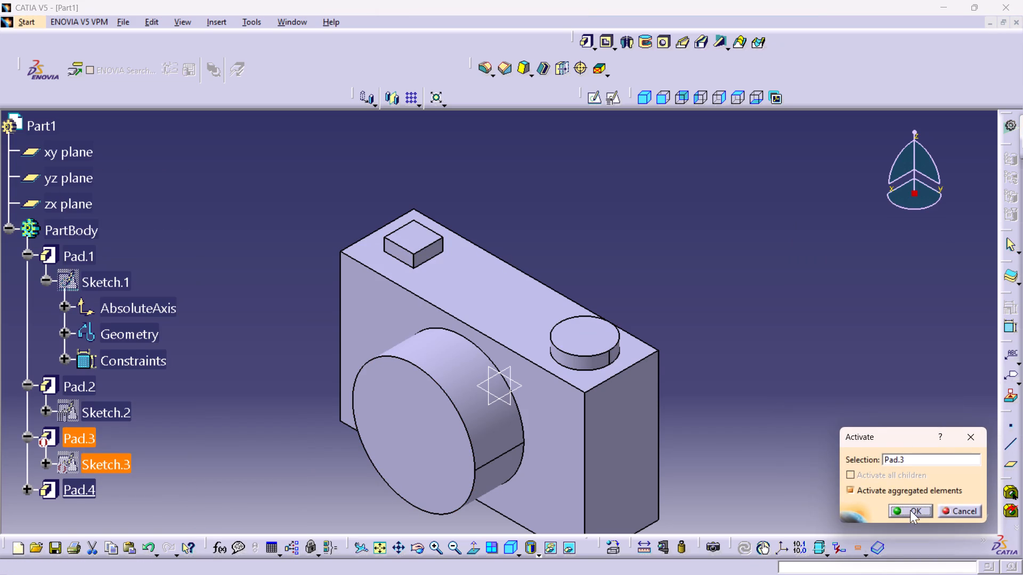
left_click(902, 513)
left_click(774, 365)
Examine the camera-shaped part at different zoom levels and look through its feature tree.
middle_click_drag(679, 313, 693, 397)
right_click(678, 313)
middle_click_drag(659, 341, 659, 340)
right_click(659, 340)
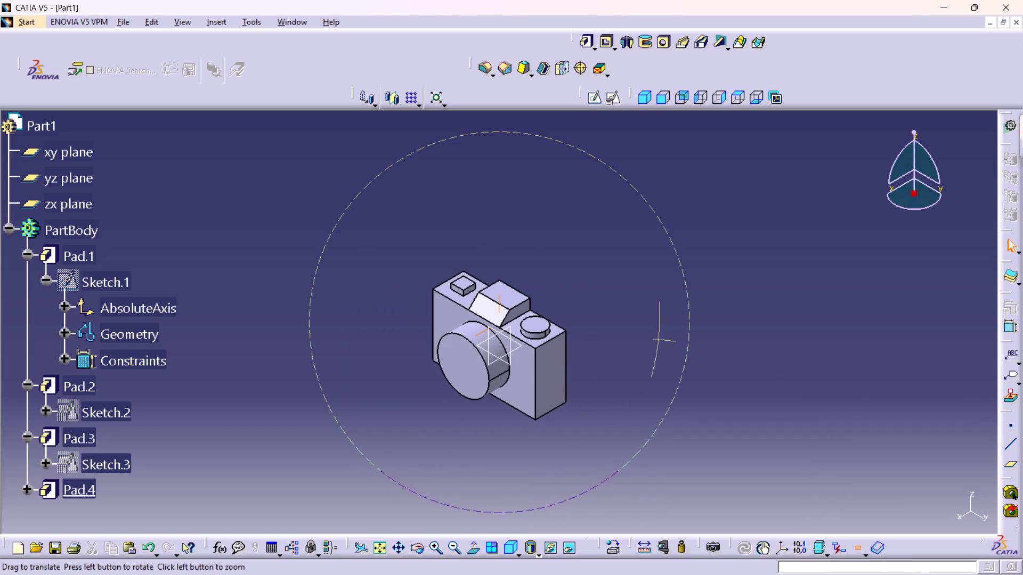
middle_click_drag(659, 340, 628, 287)
right_click(626, 279)
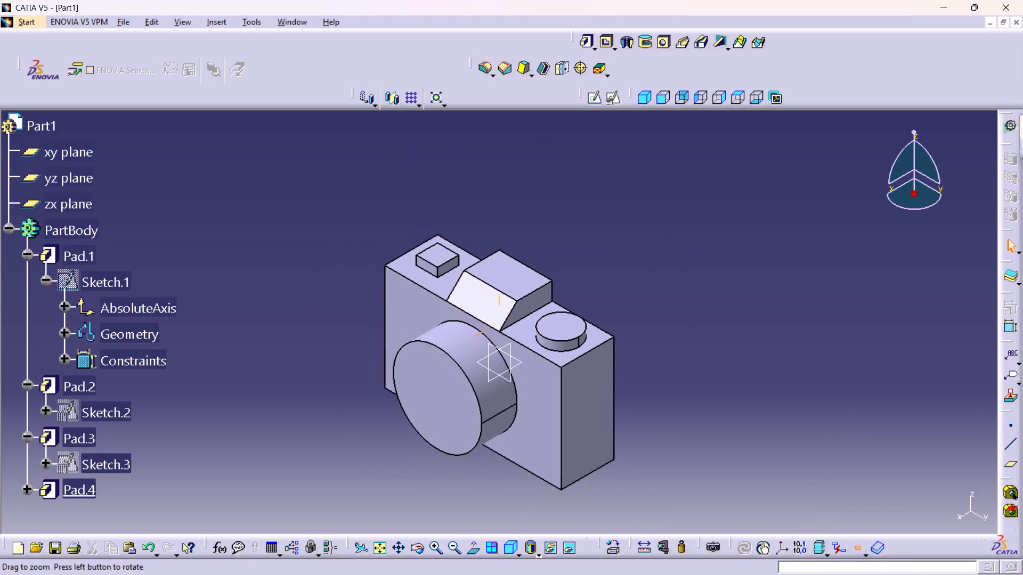
middle_click_drag(628, 287, 614, 269)
right_click(630, 309)
scroll(607, 284, "up", 1)
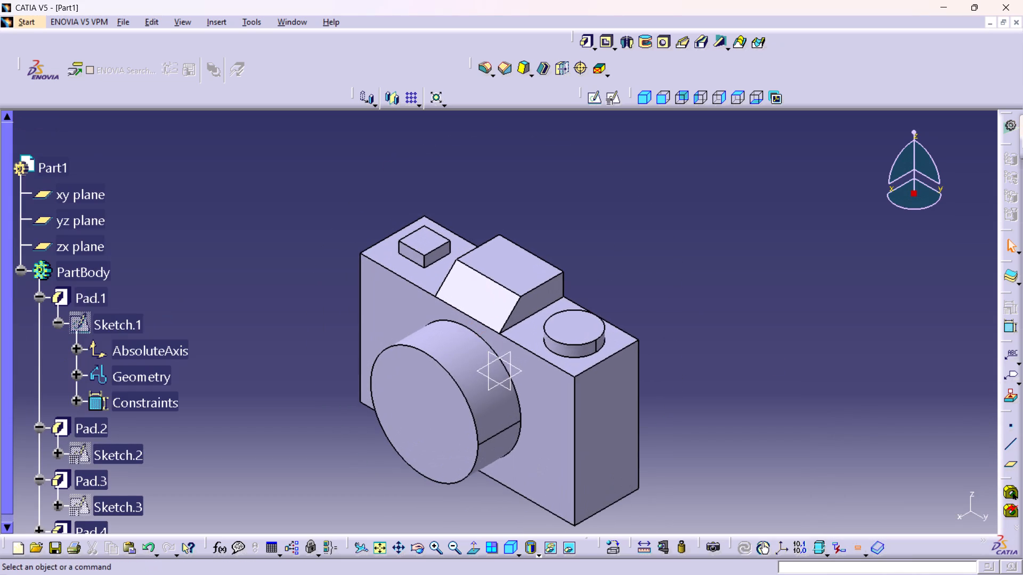
scroll(139, 294, "down", 2)
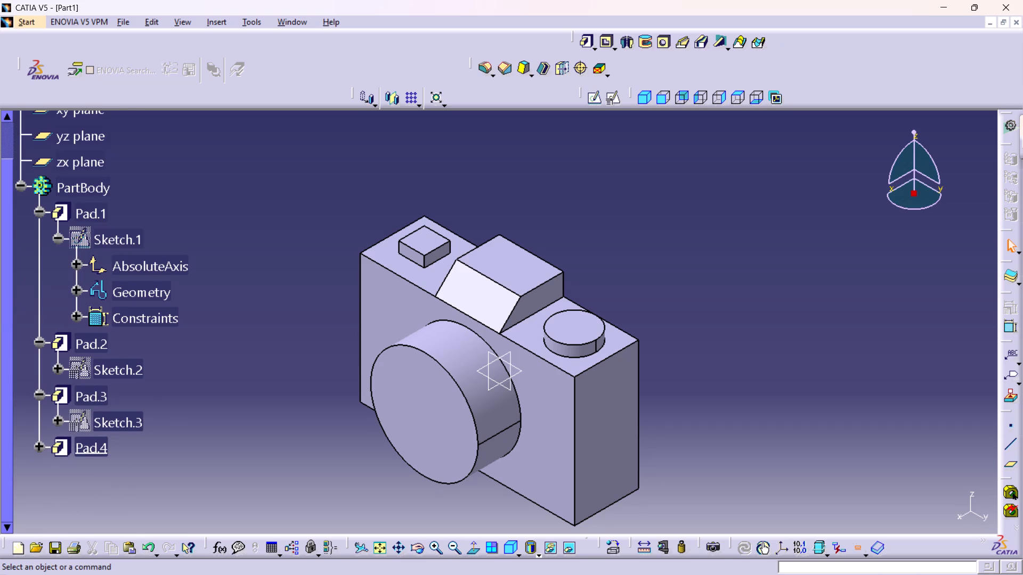
scroll(206, 331, "up", 2)
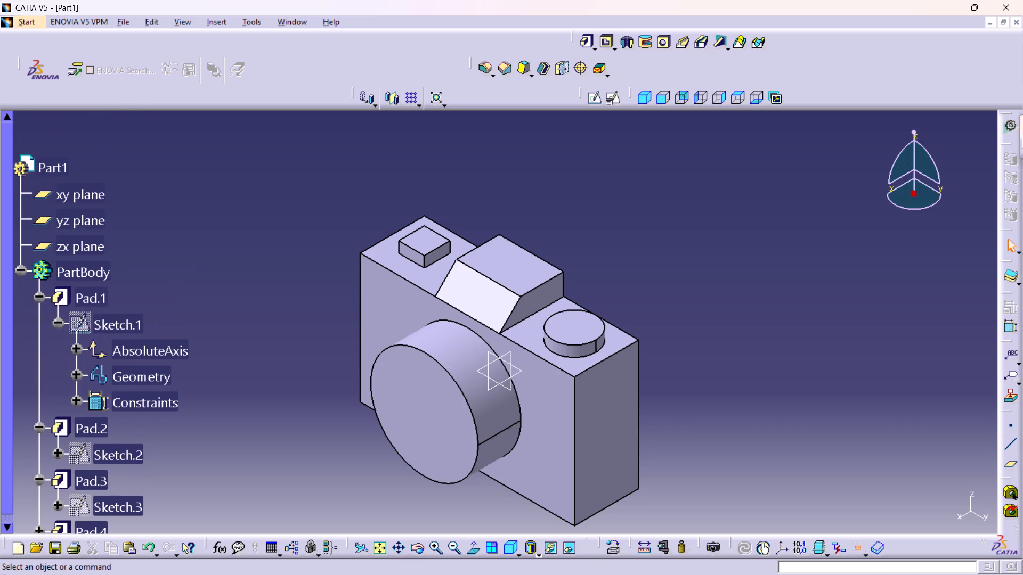
middle_click_drag(679, 339, 677, 371)
right_click(679, 339)
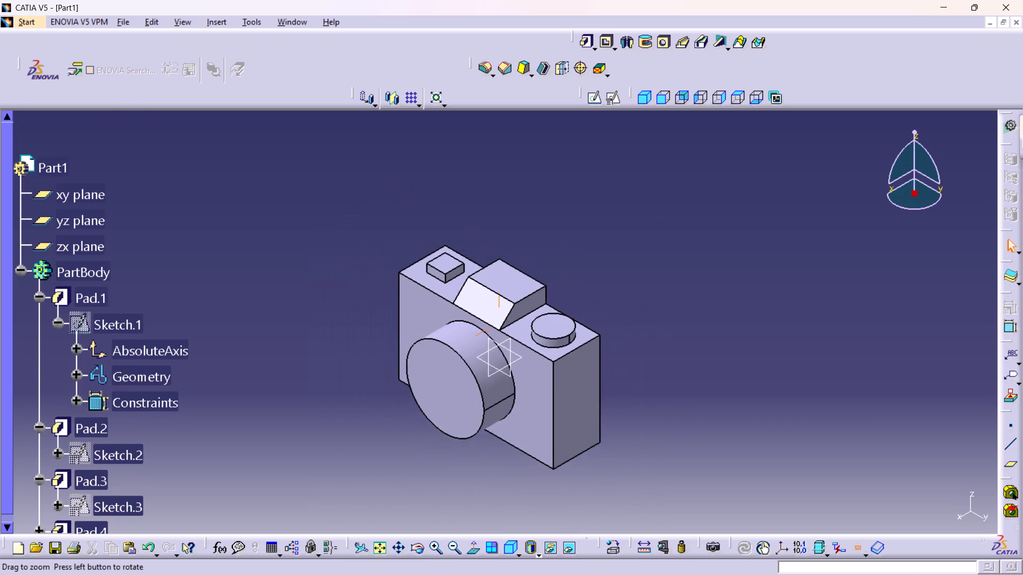
middle_click_drag(677, 371, 667, 337)
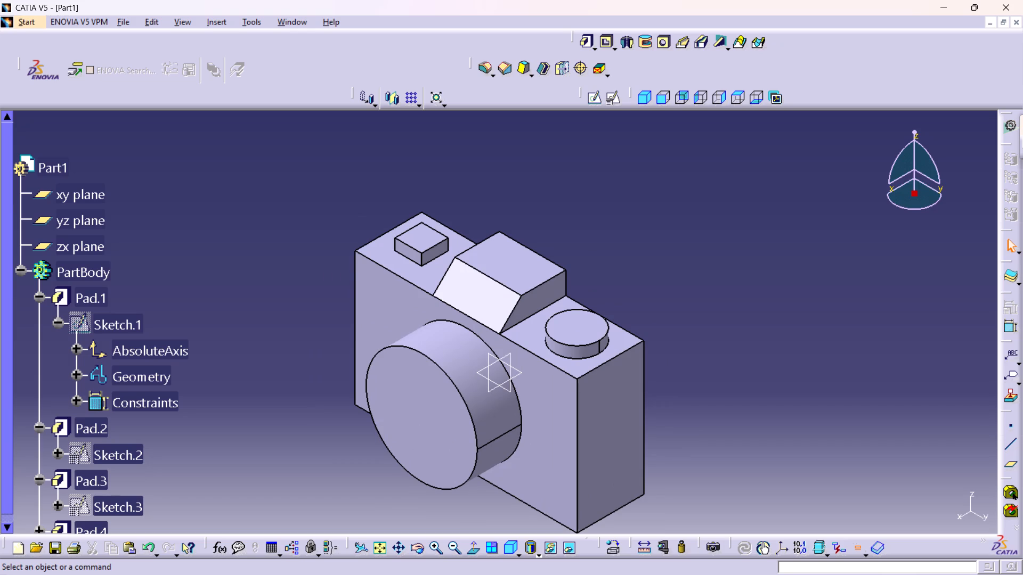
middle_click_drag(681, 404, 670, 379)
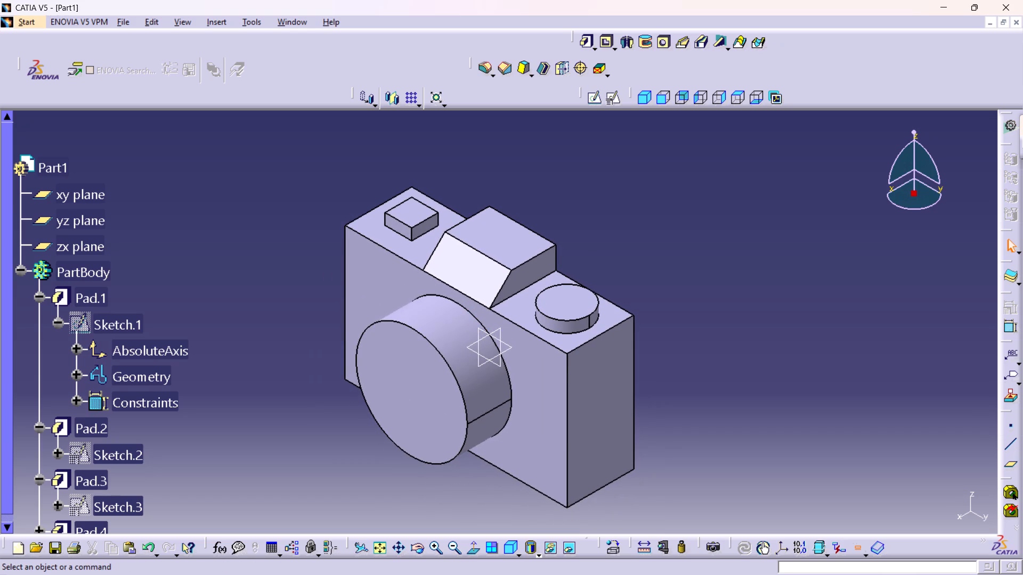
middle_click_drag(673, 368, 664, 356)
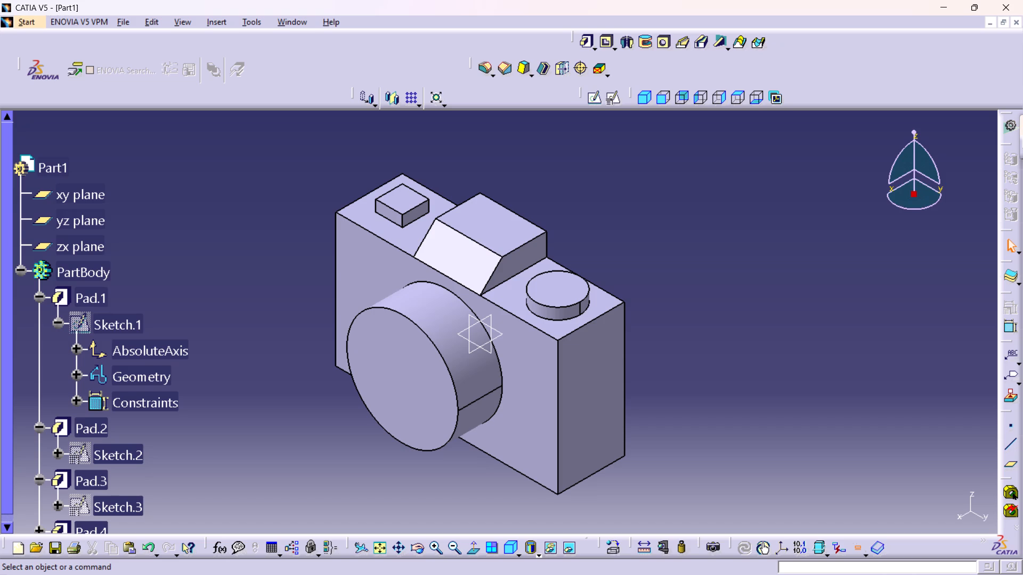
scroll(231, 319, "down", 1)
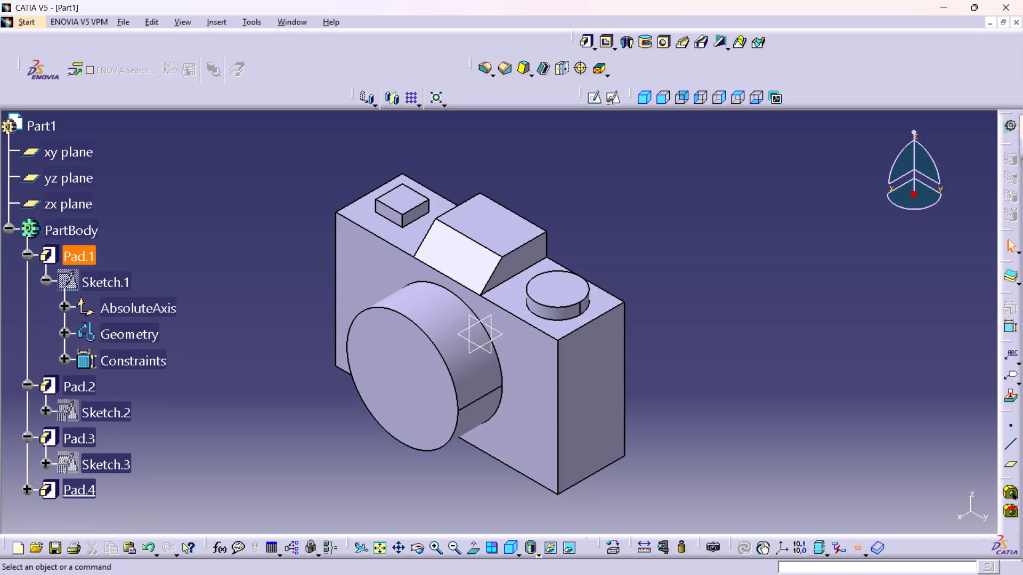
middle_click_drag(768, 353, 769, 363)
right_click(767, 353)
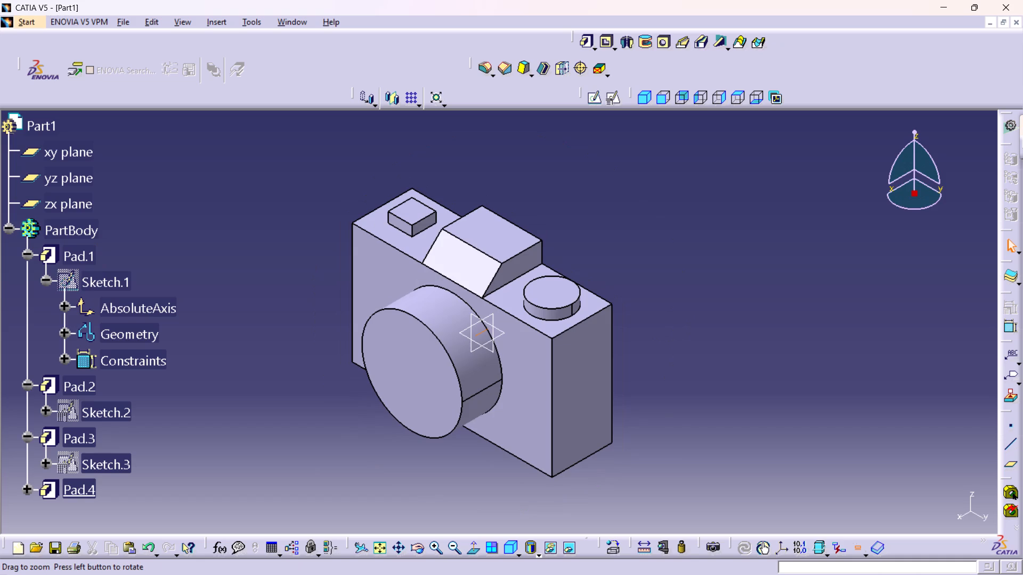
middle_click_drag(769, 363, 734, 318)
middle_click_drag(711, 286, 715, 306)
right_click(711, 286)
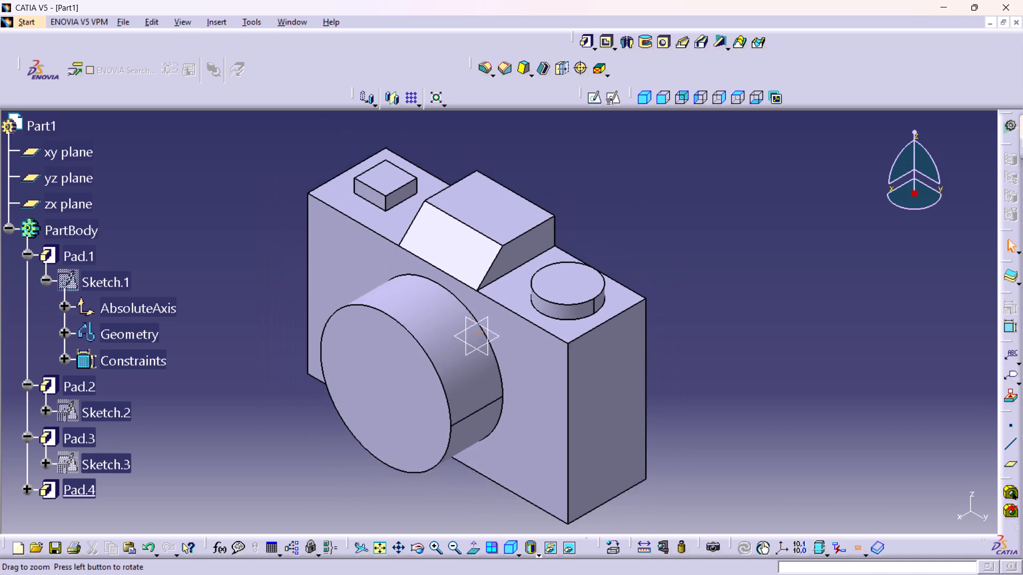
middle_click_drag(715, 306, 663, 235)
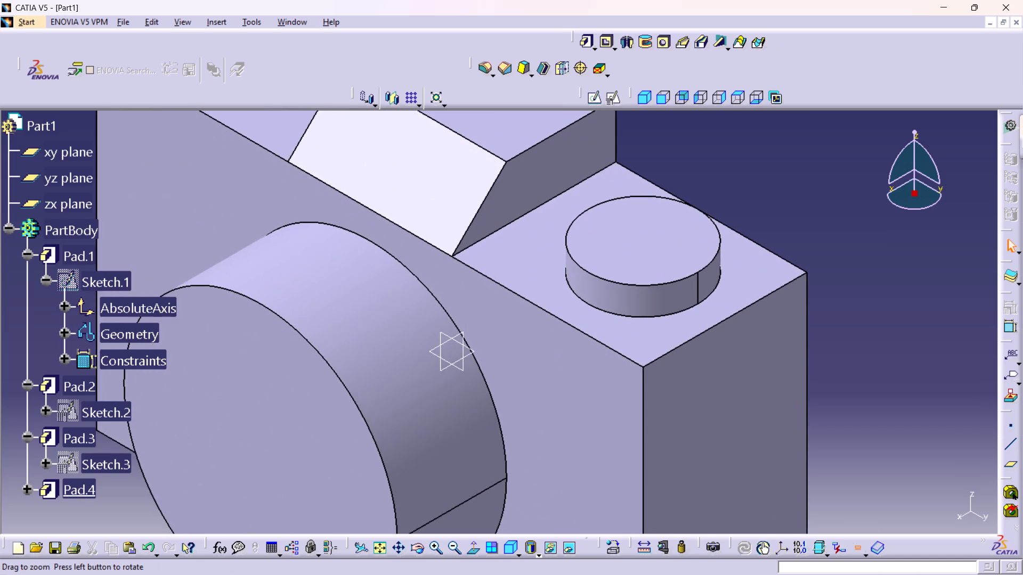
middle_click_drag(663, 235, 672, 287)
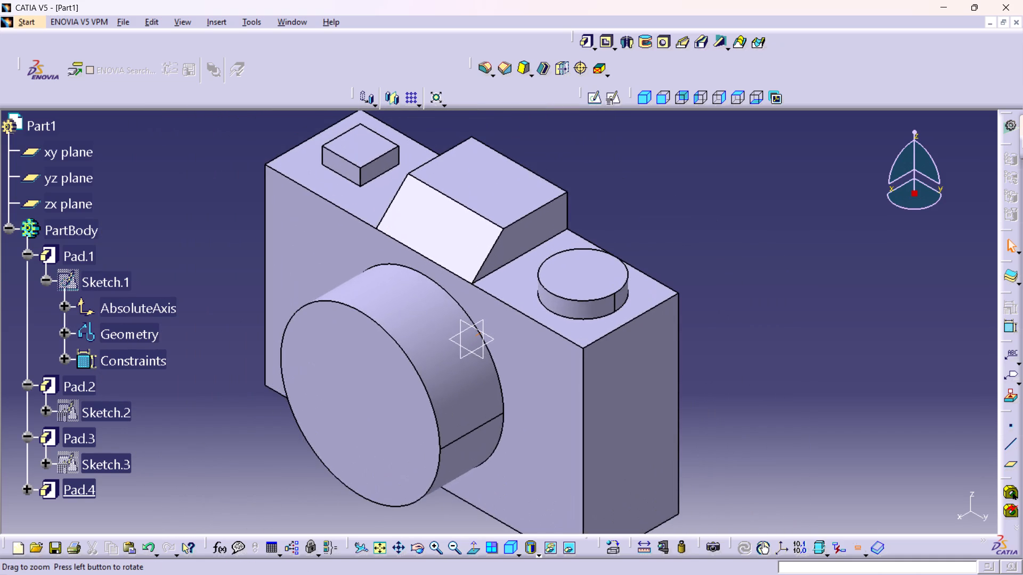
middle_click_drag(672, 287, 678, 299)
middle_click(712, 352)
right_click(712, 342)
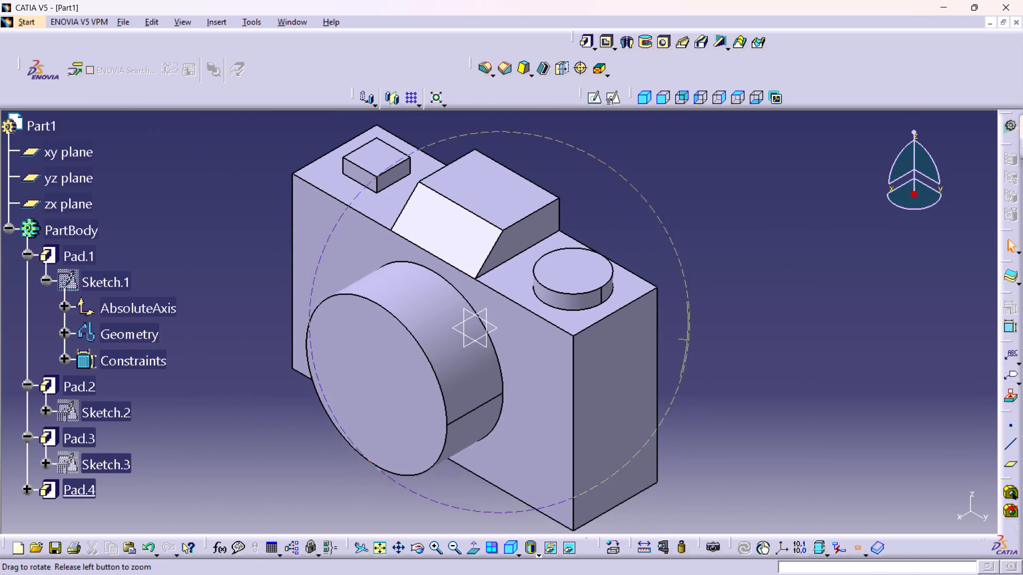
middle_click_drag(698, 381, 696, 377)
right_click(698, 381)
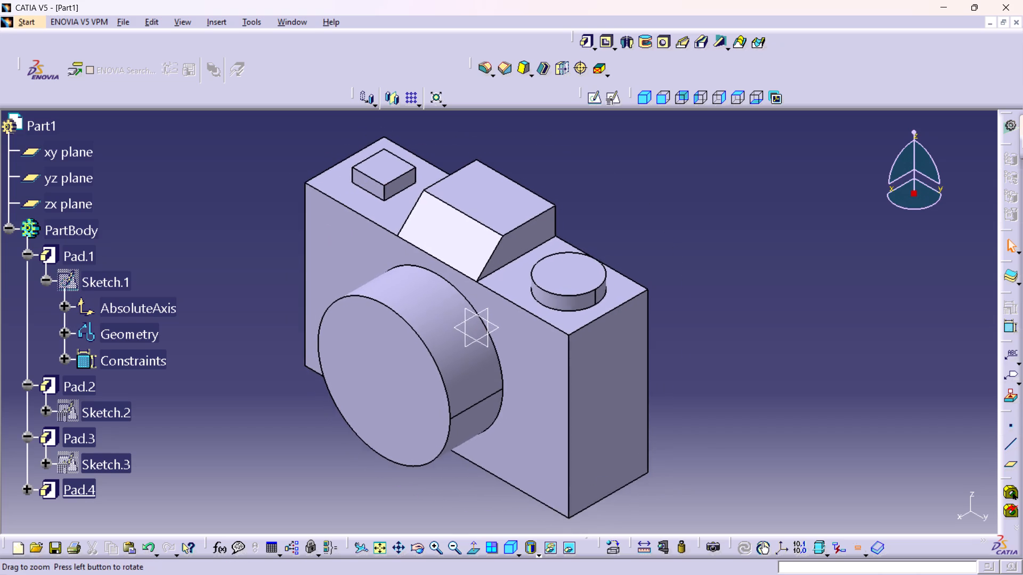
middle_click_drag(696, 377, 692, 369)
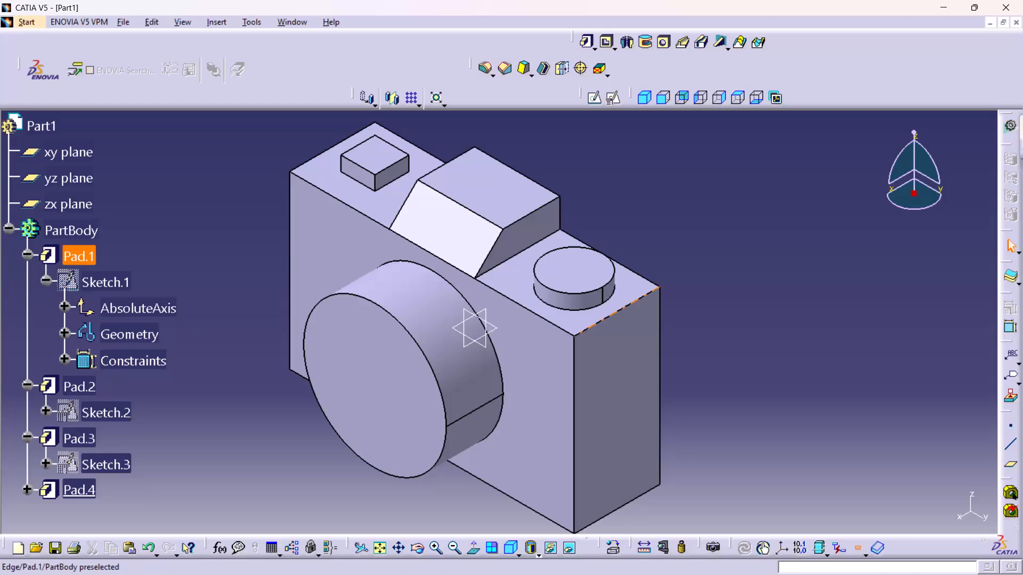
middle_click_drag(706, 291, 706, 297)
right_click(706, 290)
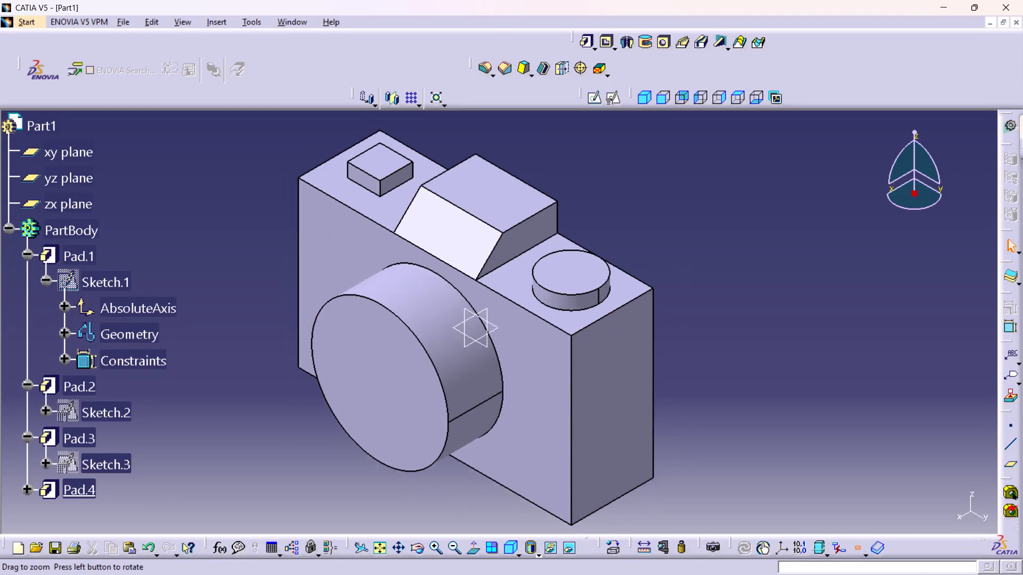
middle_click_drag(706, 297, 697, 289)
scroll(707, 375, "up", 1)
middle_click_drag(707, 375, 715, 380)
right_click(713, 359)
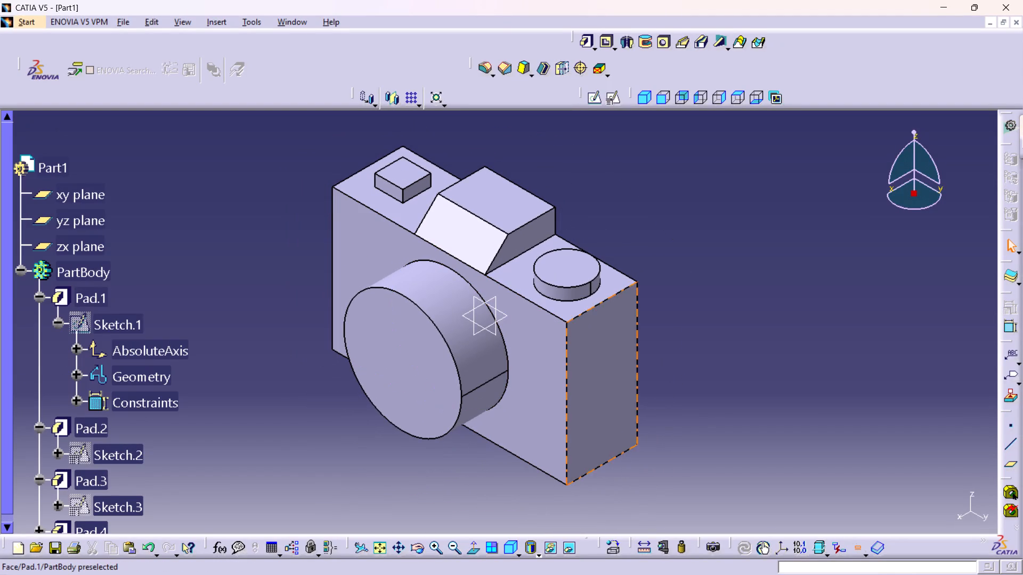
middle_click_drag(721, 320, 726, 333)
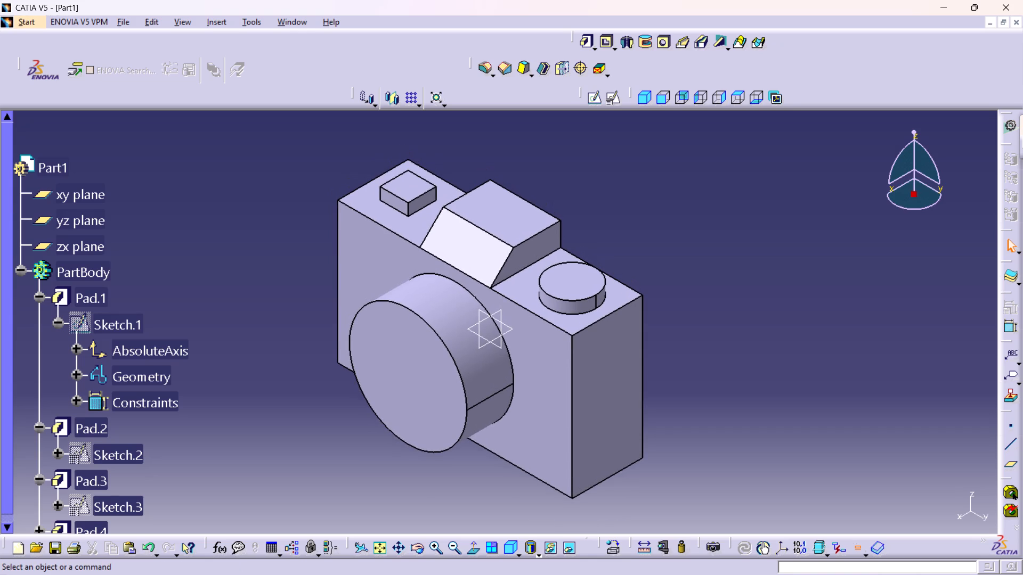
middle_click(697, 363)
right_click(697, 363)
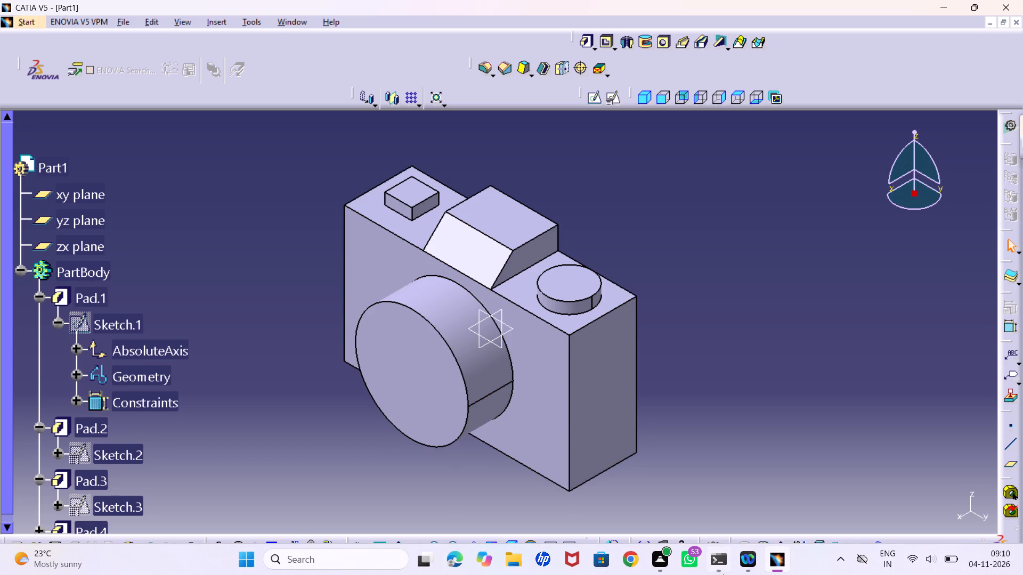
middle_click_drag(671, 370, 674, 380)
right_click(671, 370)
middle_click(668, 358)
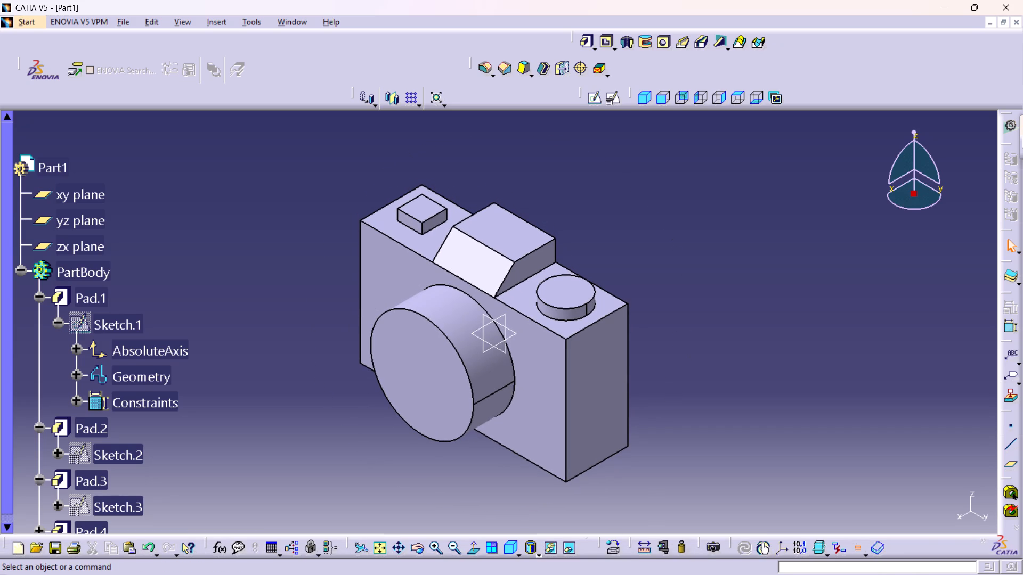
Save the part in the CATIA folder as a CATPart file named 8.
key("ctrl+s")
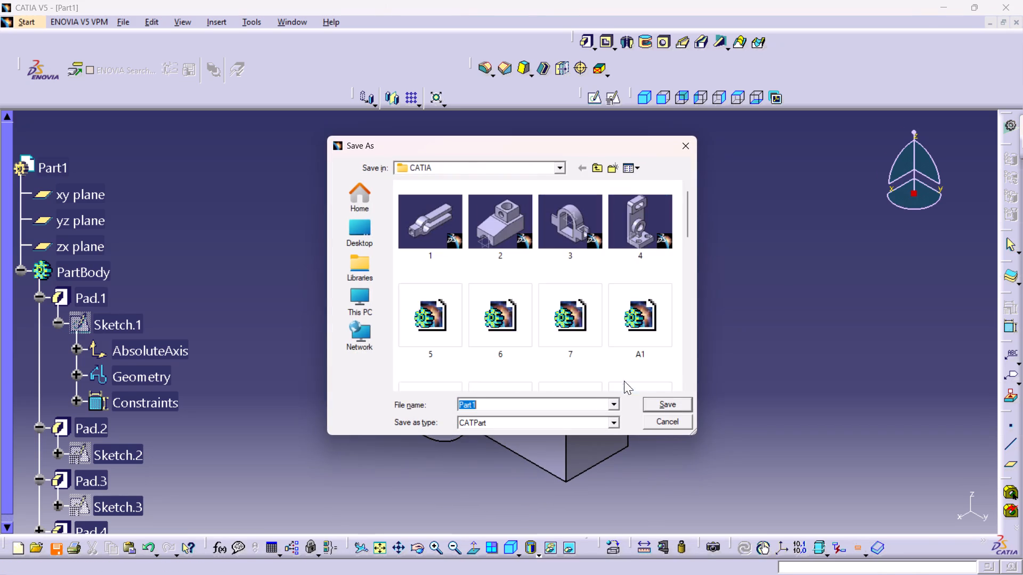
scroll(535, 318, "down", 1)
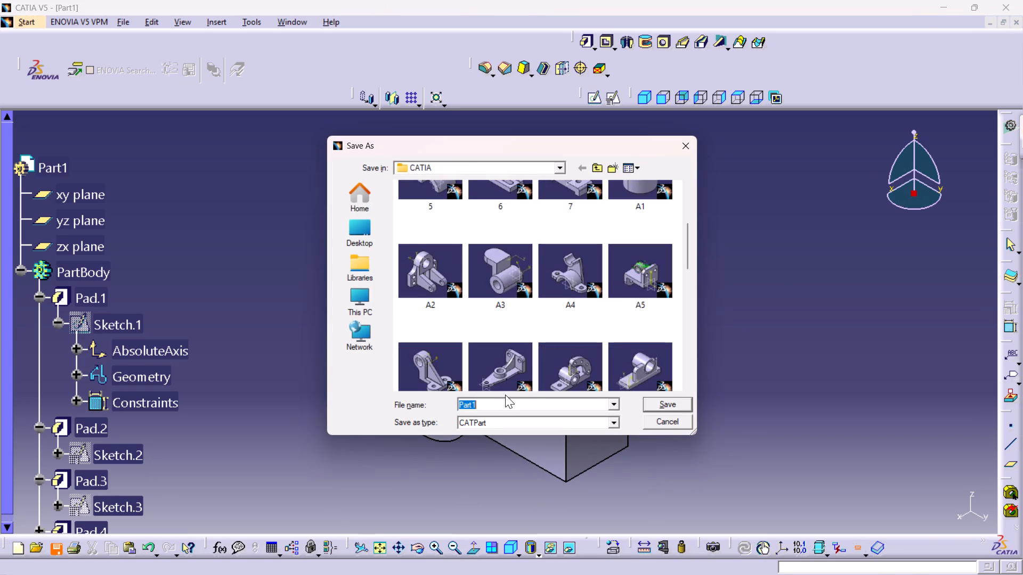
key("8")
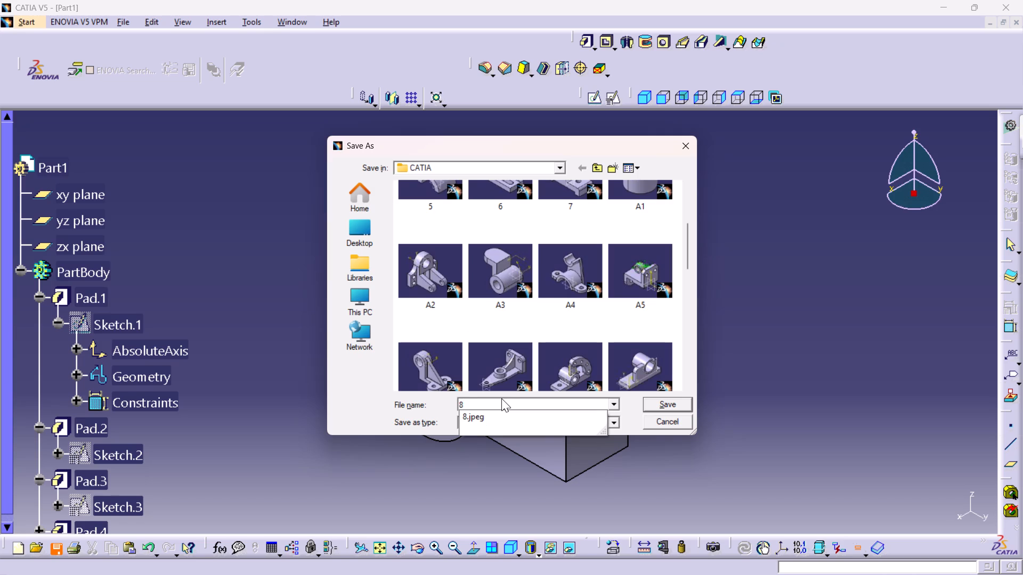
key("Return")
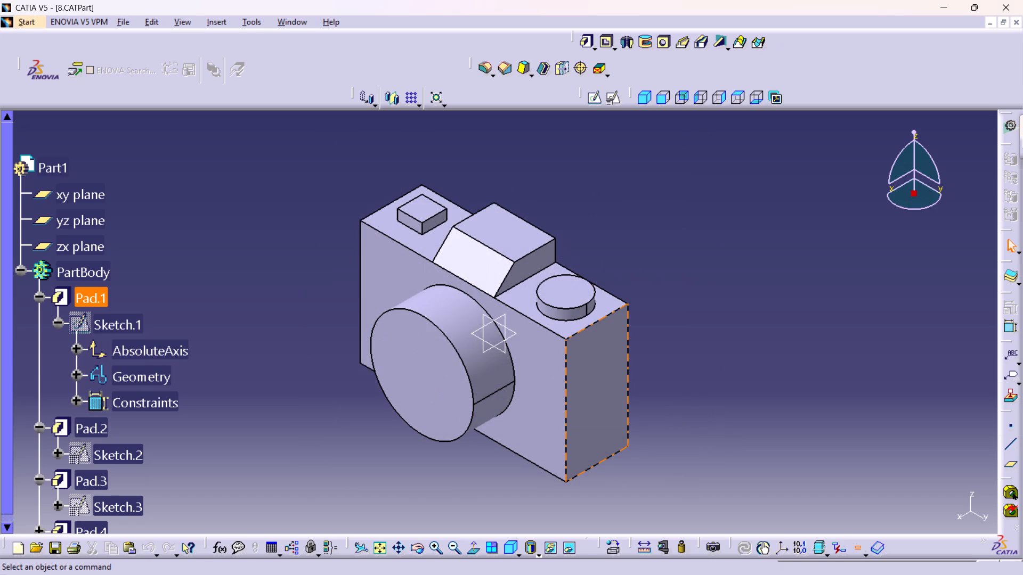
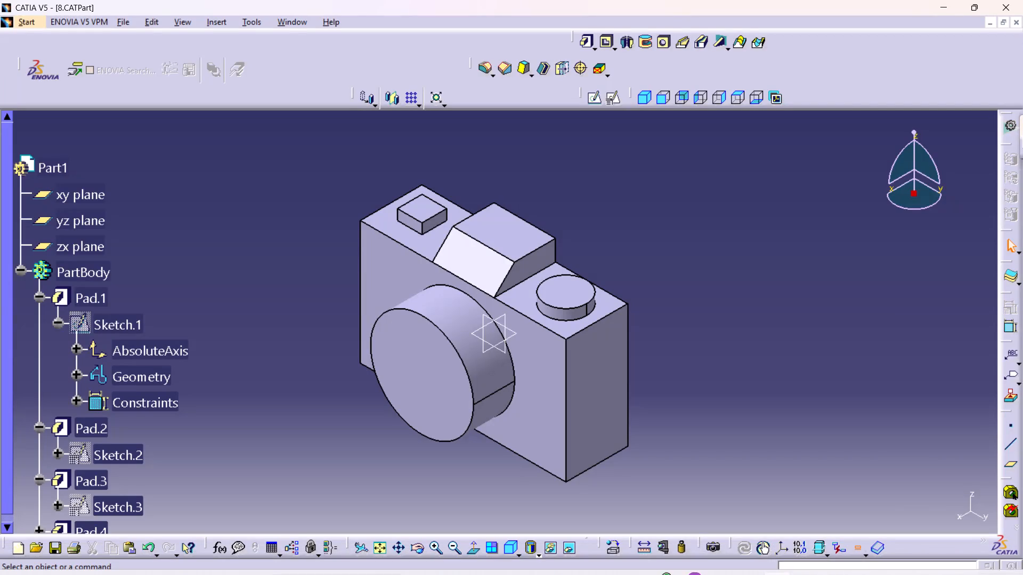
Print the whole document with Microsoft Print to PDF, saving the output in the CATIA folder as a PDF named 8.
key("ctrl+p")
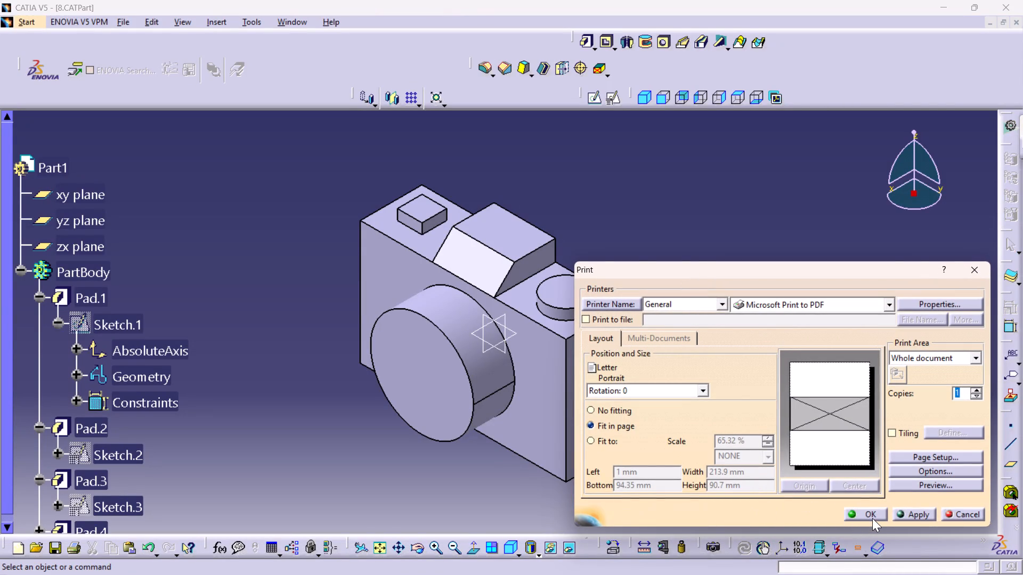
left_click(872, 516)
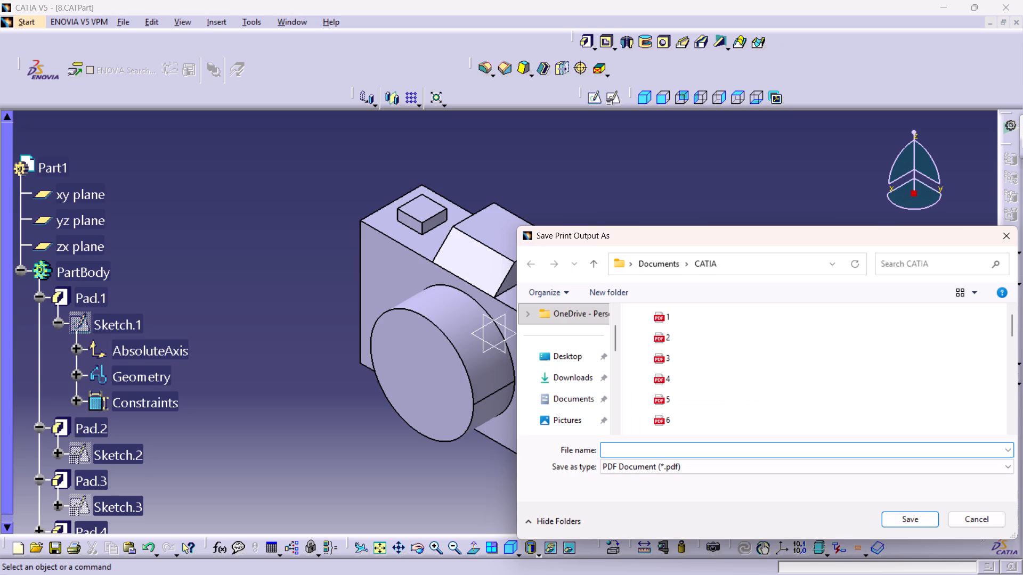
key("8")
key("Return")
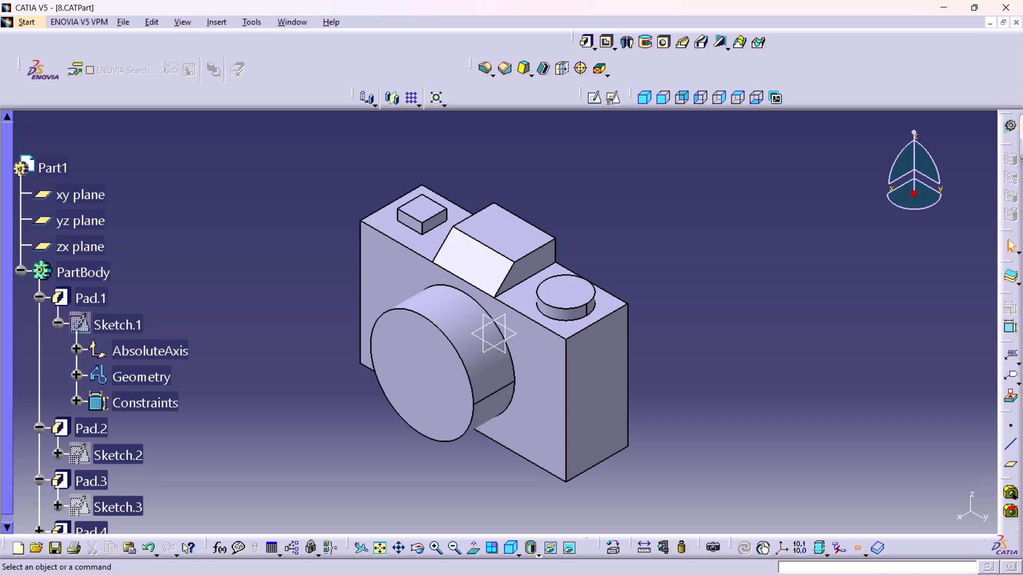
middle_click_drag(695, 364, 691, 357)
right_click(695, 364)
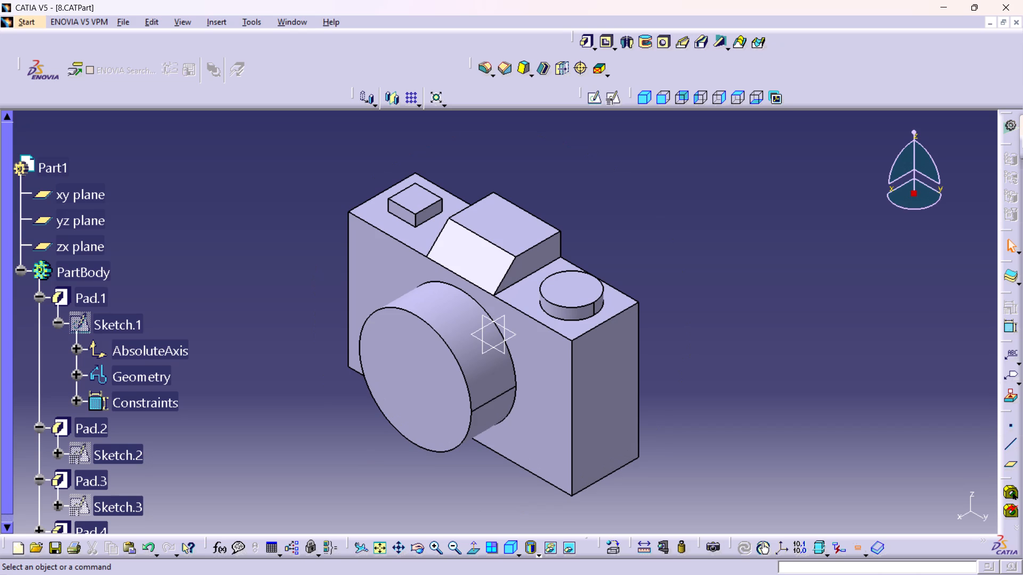